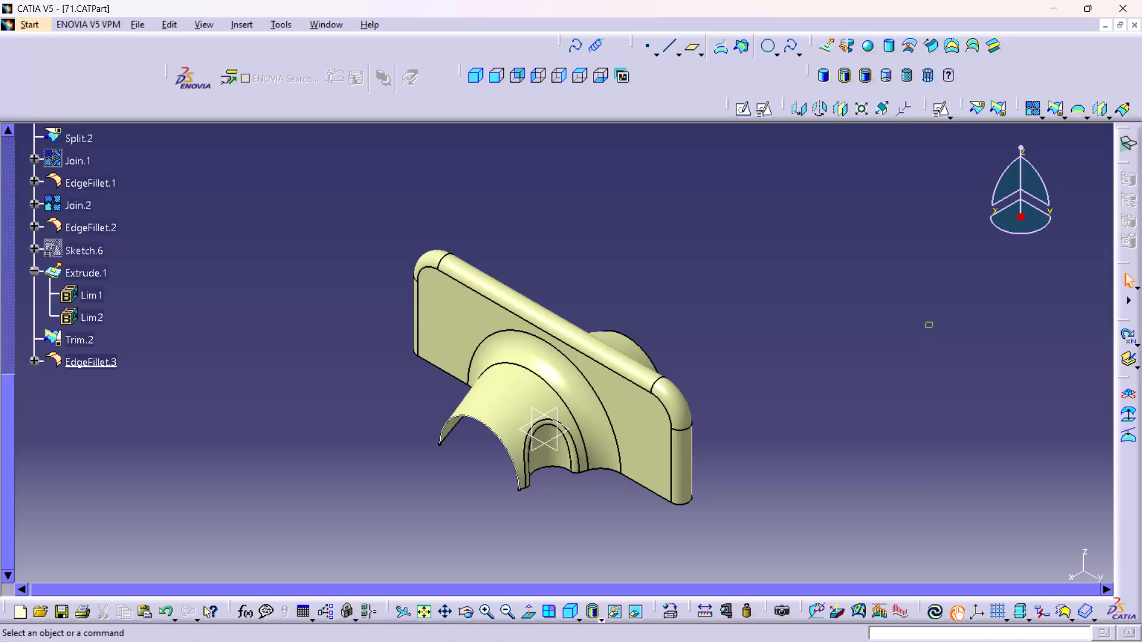
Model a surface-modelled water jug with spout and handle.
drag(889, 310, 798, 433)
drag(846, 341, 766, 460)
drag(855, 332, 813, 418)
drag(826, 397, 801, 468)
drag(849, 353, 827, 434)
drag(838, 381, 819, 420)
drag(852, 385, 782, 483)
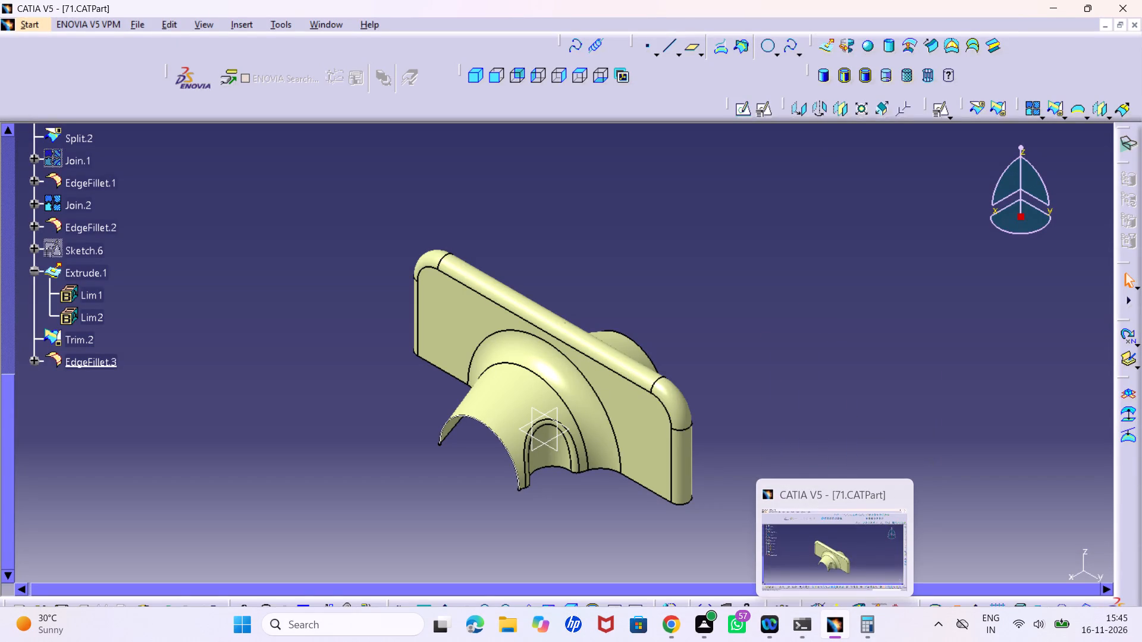
Create a new part with hybrid design enabled in the Wireframe and Surface Design workbench.
click(37, 23)
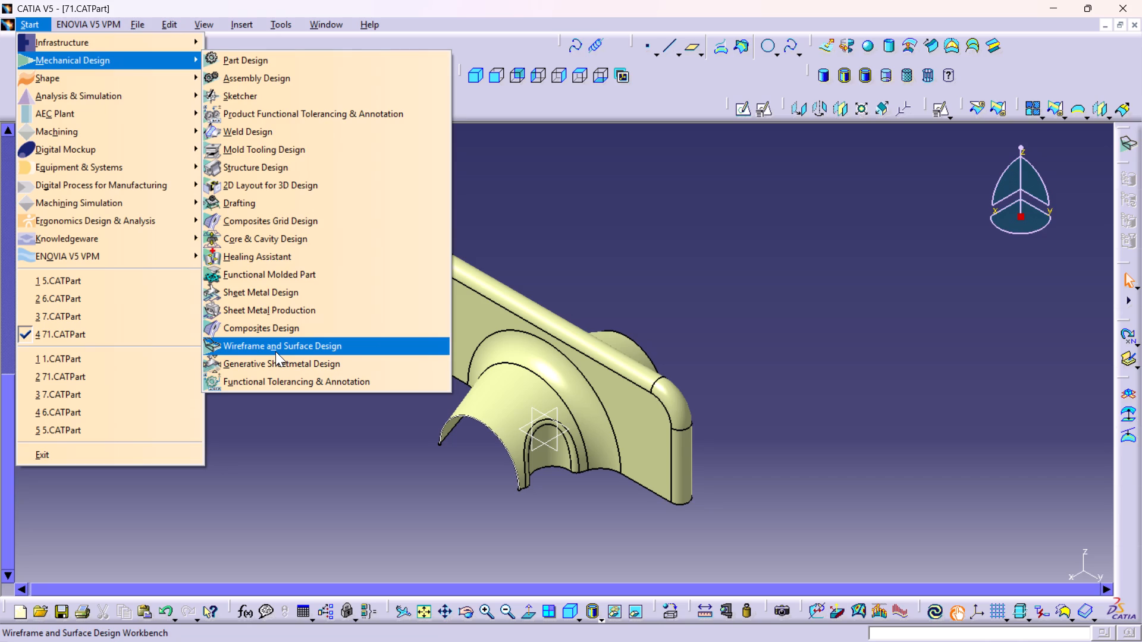
click(275, 351)
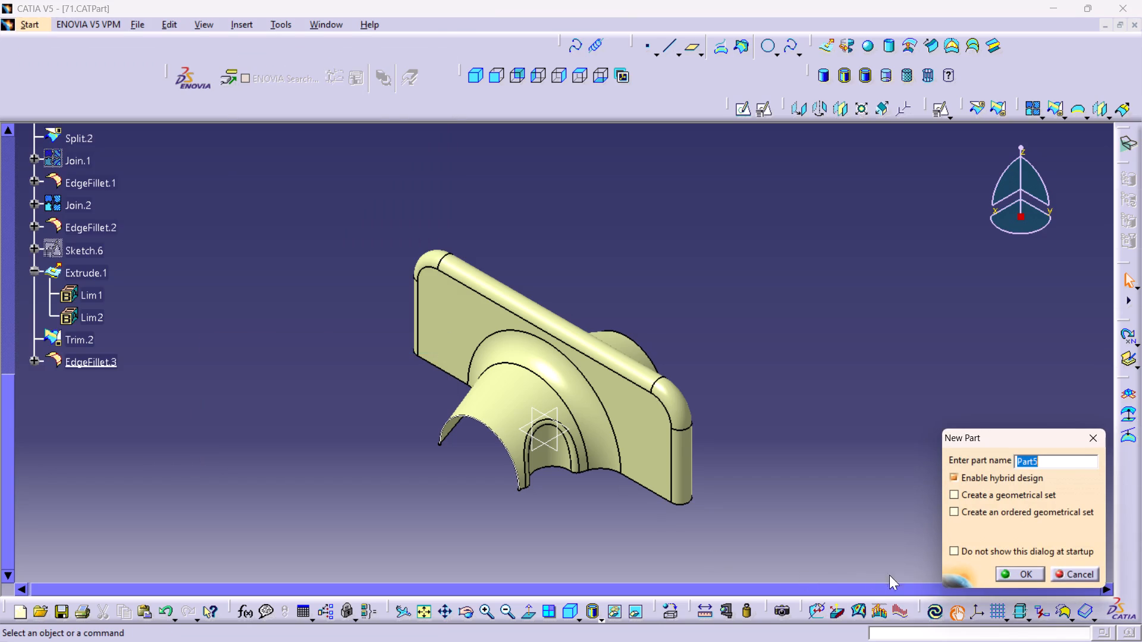
click(1015, 576)
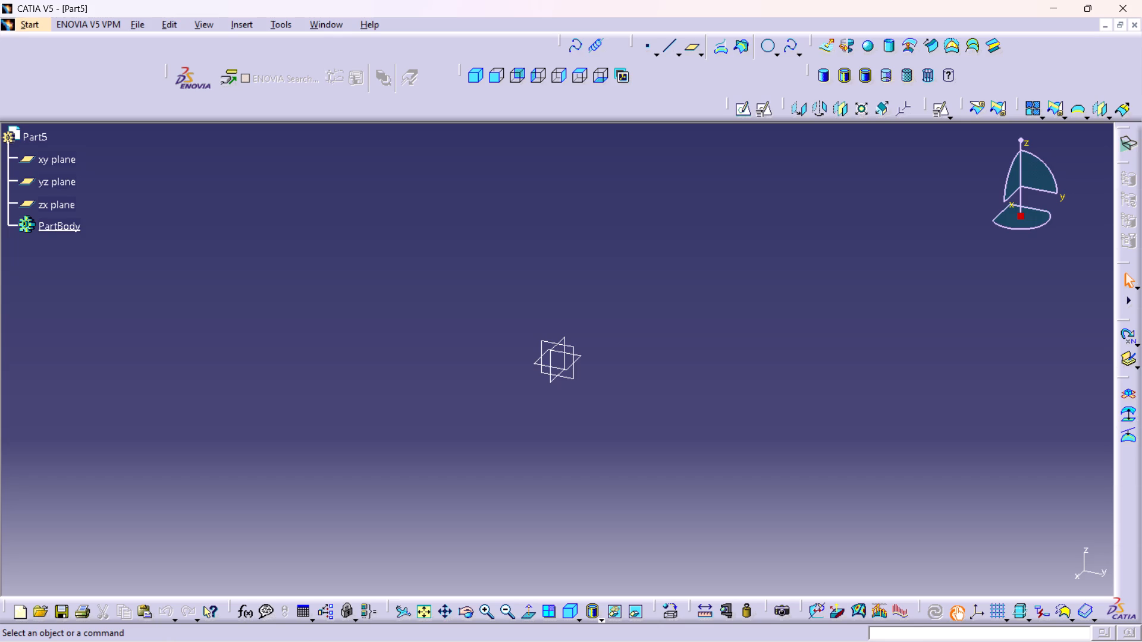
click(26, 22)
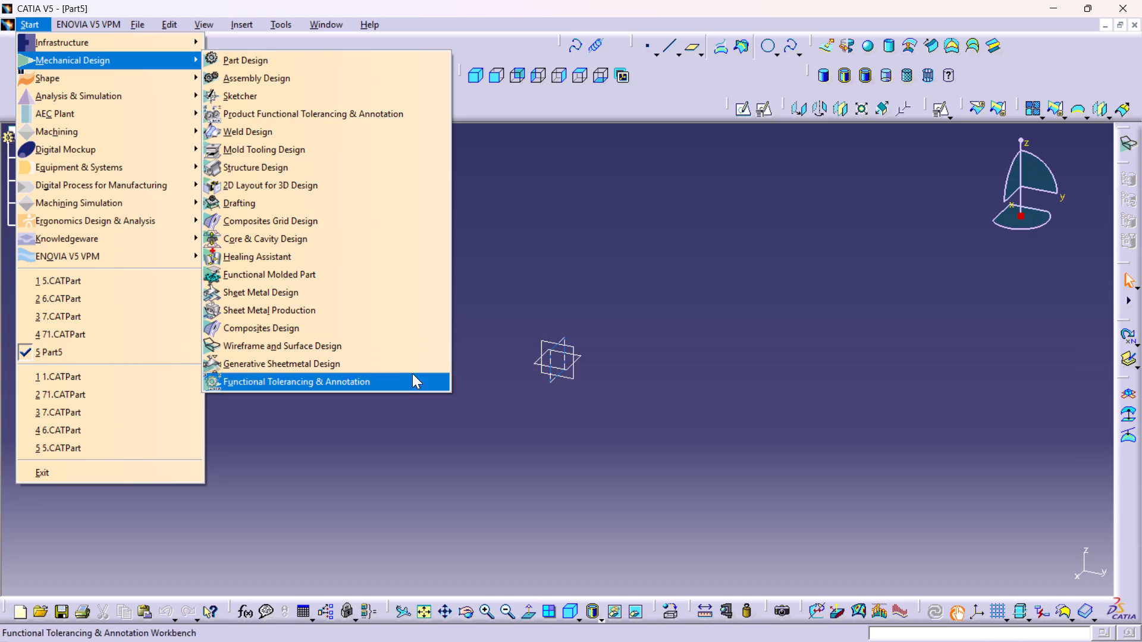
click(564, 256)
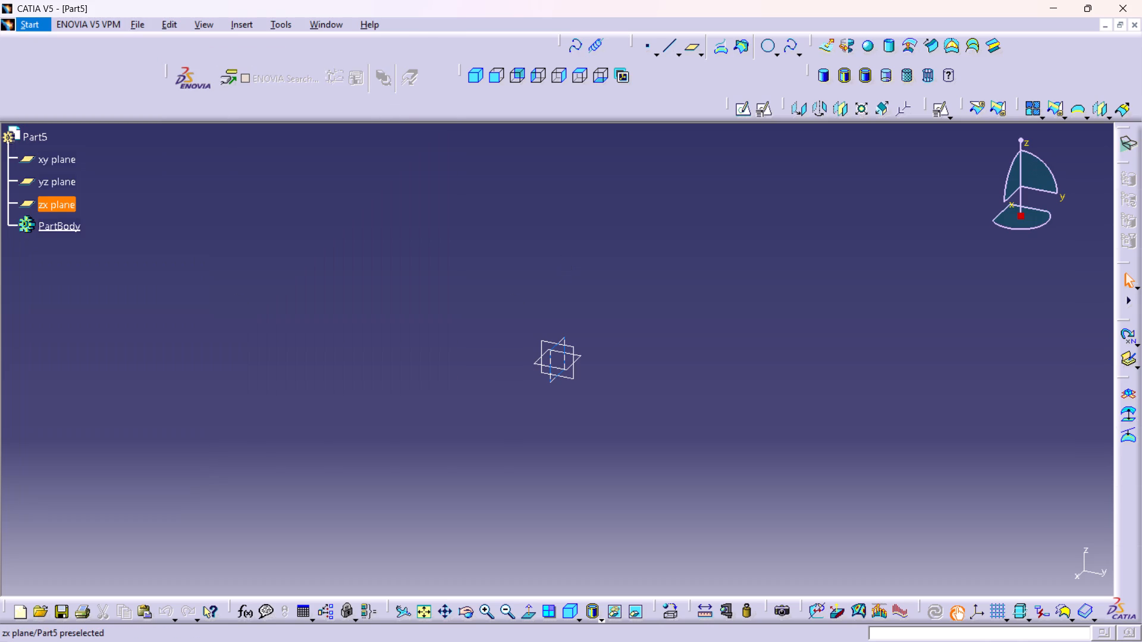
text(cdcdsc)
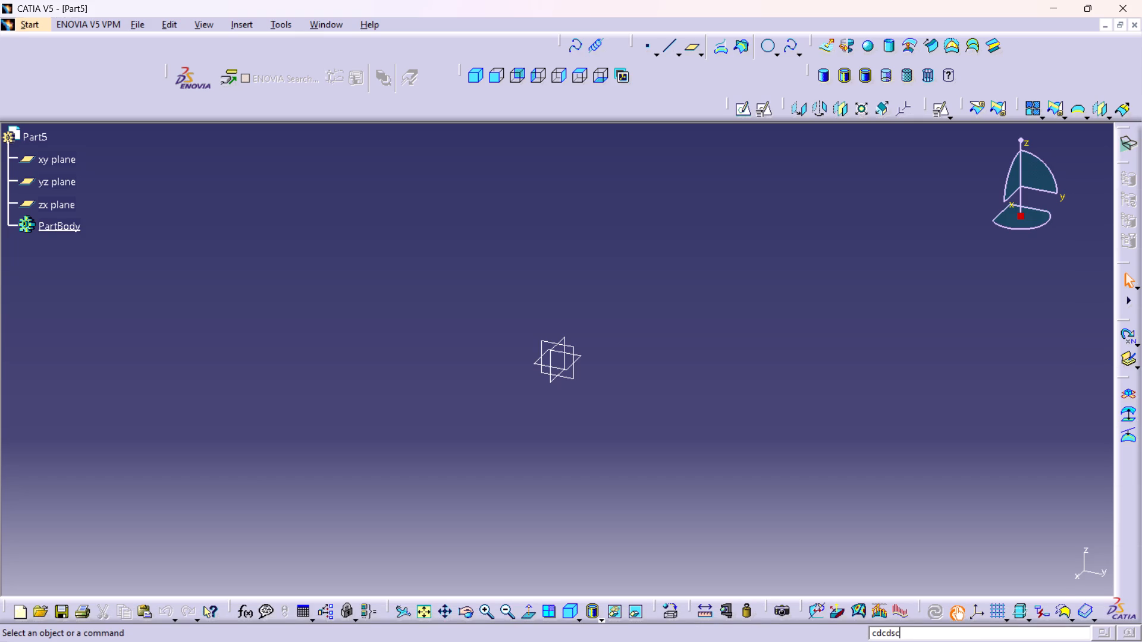
Open a positioned sketch on the xy plane with the H and V axes swapped and V reversed.
click(582, 356)
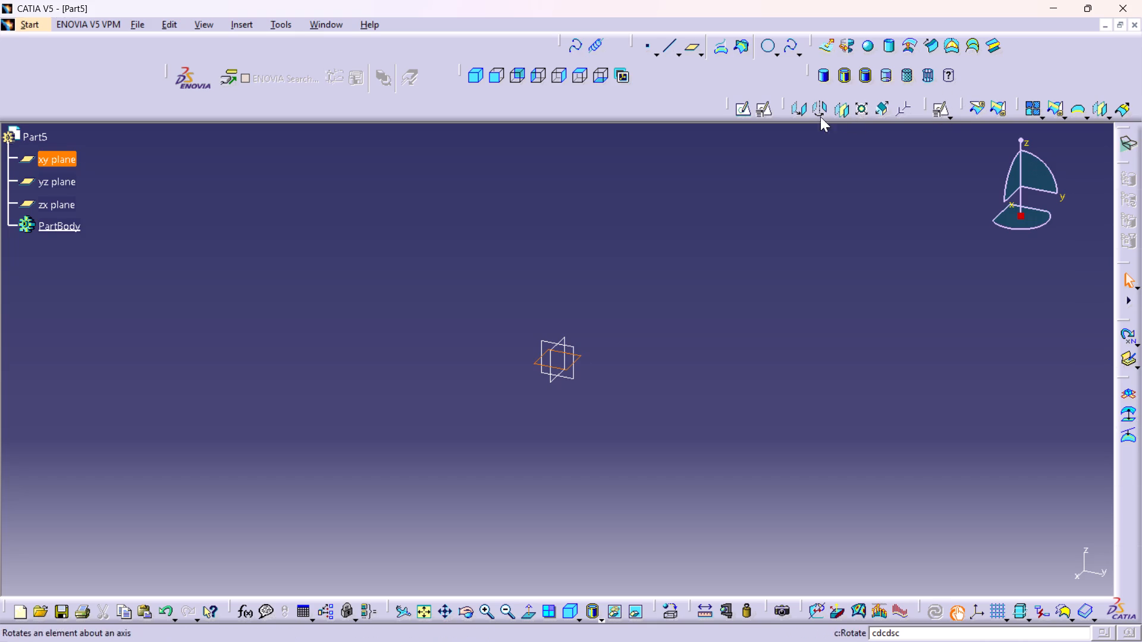
click(768, 100)
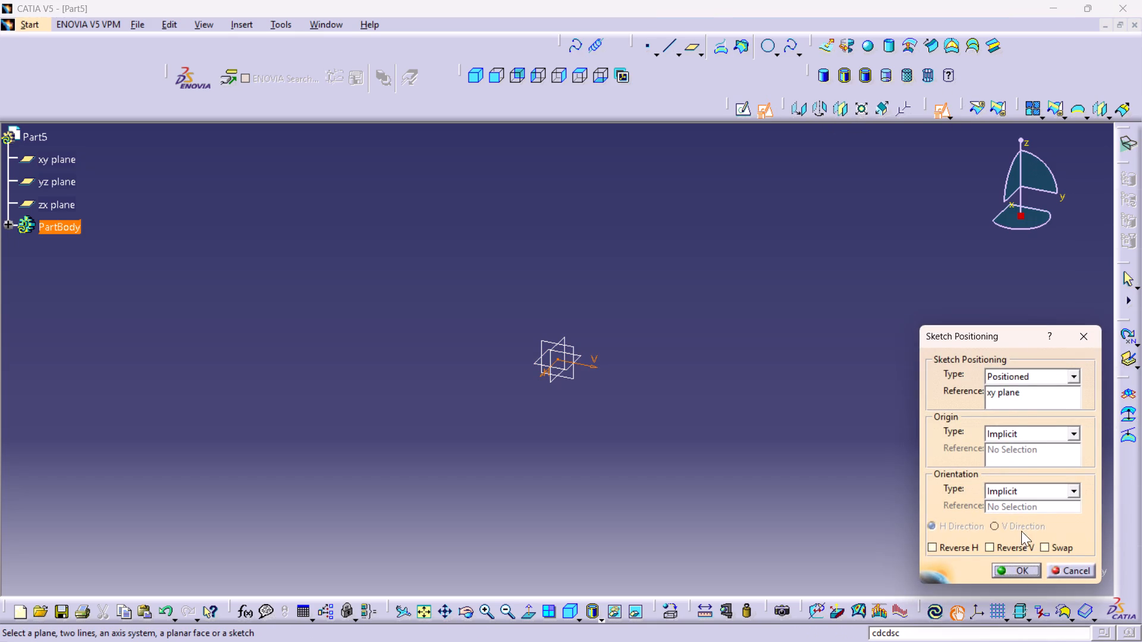
click(1047, 544)
click(989, 550)
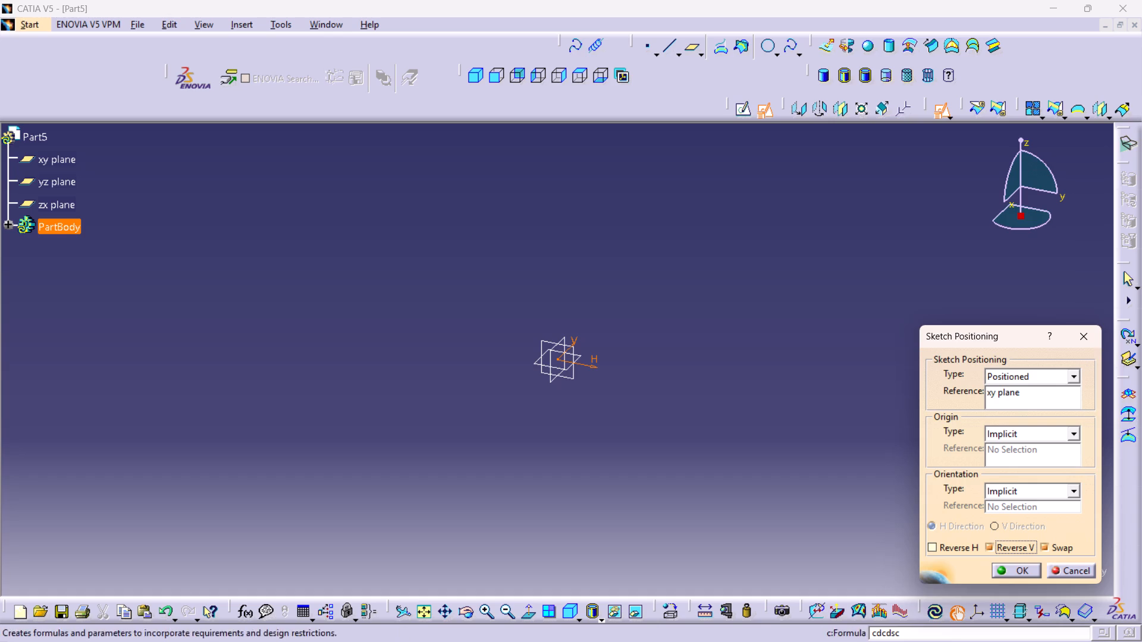
click(1006, 569)
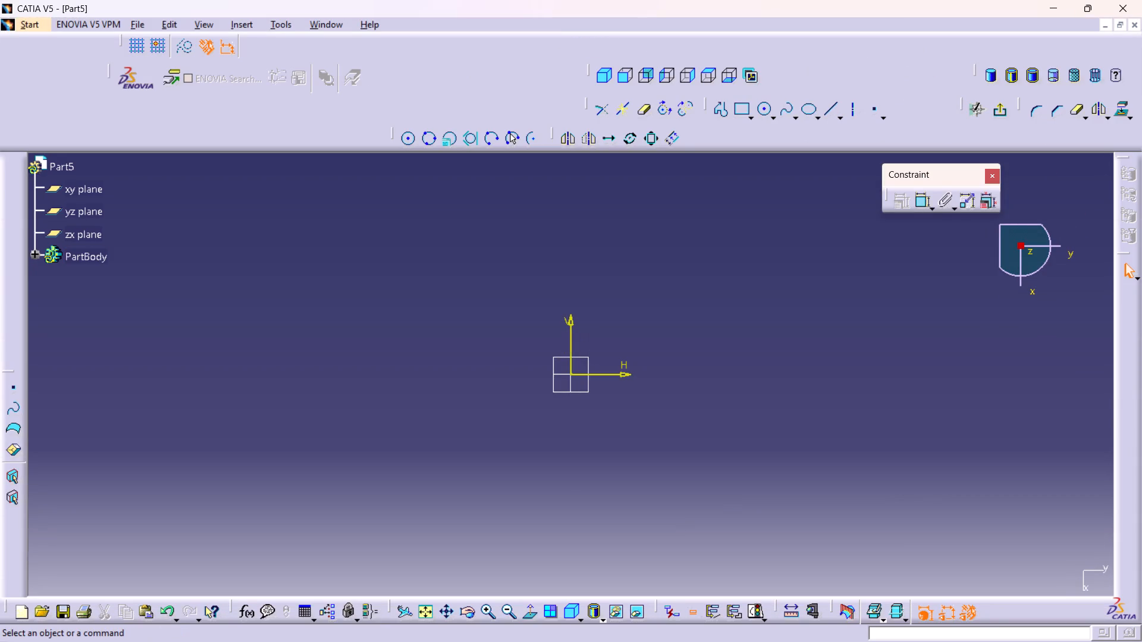
Draw a circle centred on the sketch origin with a radius of about 58 mm.
middle_click(597, 435)
right_click(597, 435)
middle_drag(598, 427, 592, 470)
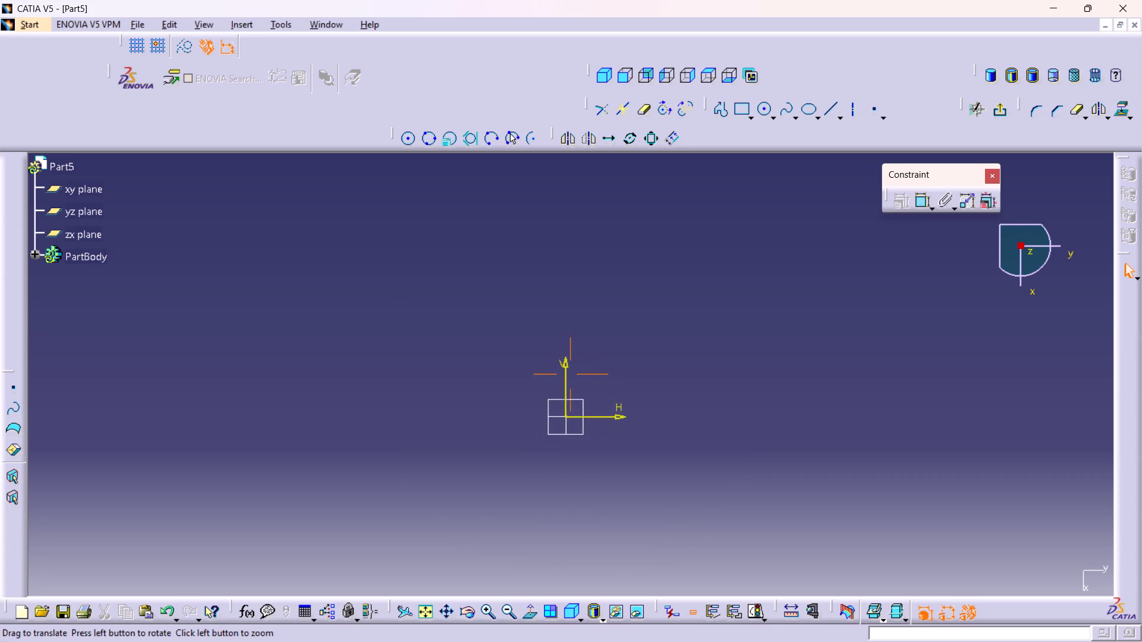
middle_drag(592, 470, 598, 464)
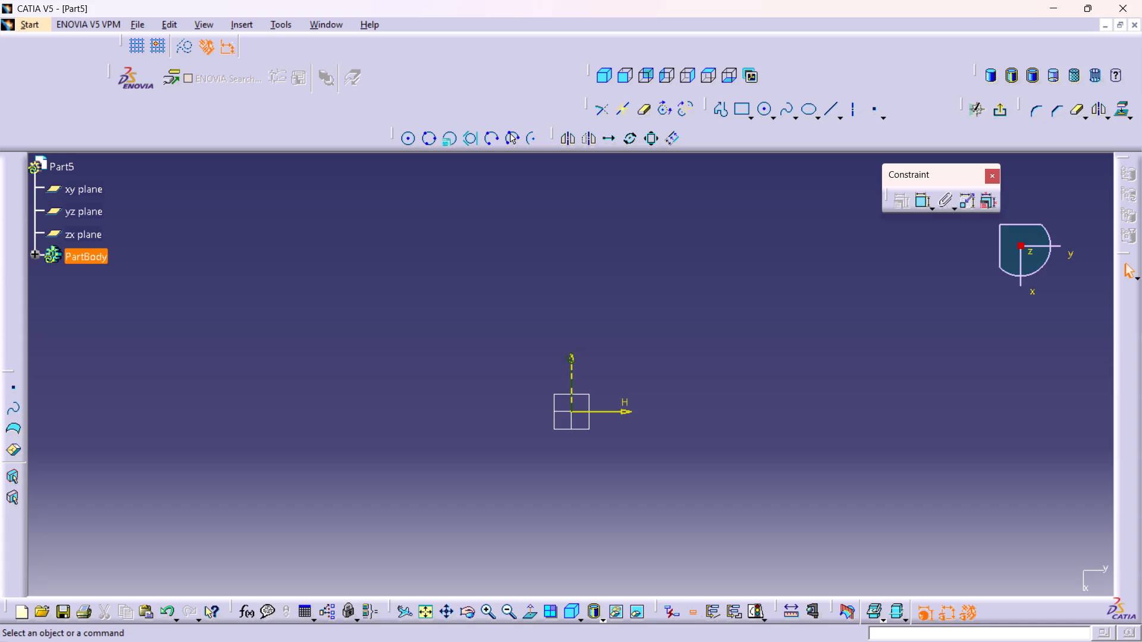
scroll(493, 418, up, 1)
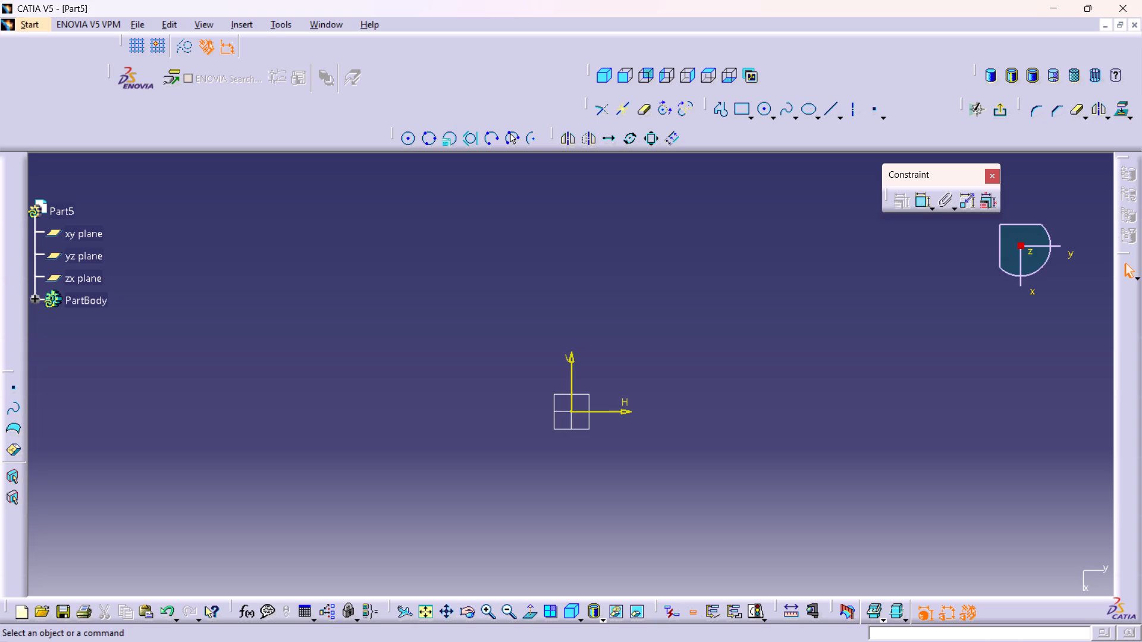
double_click(763, 113)
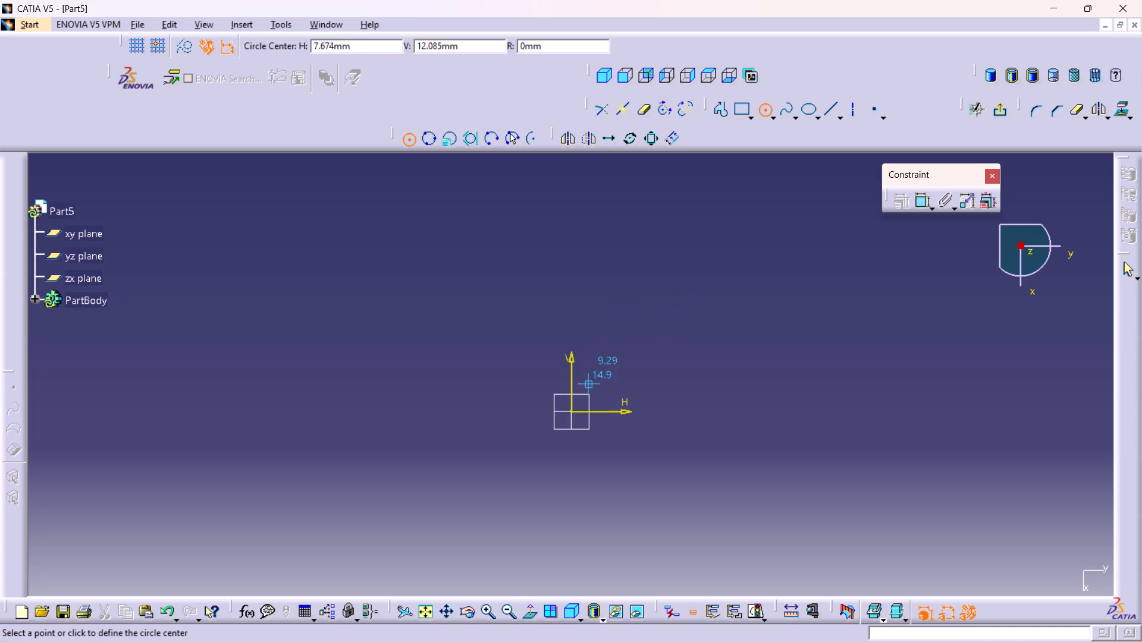
click(570, 414)
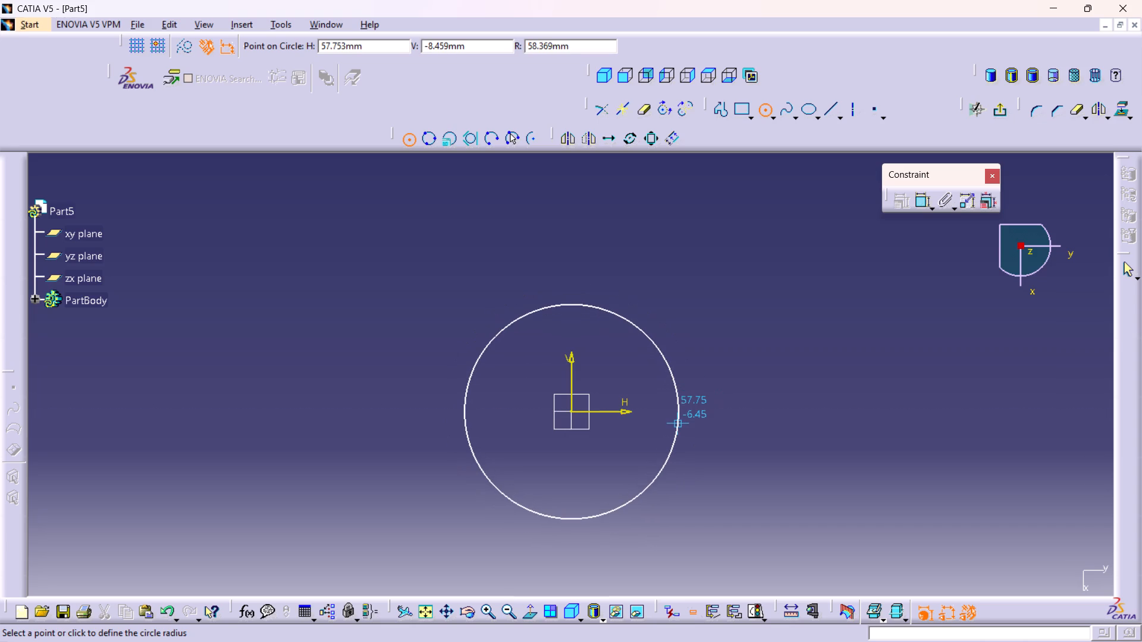
click(678, 428)
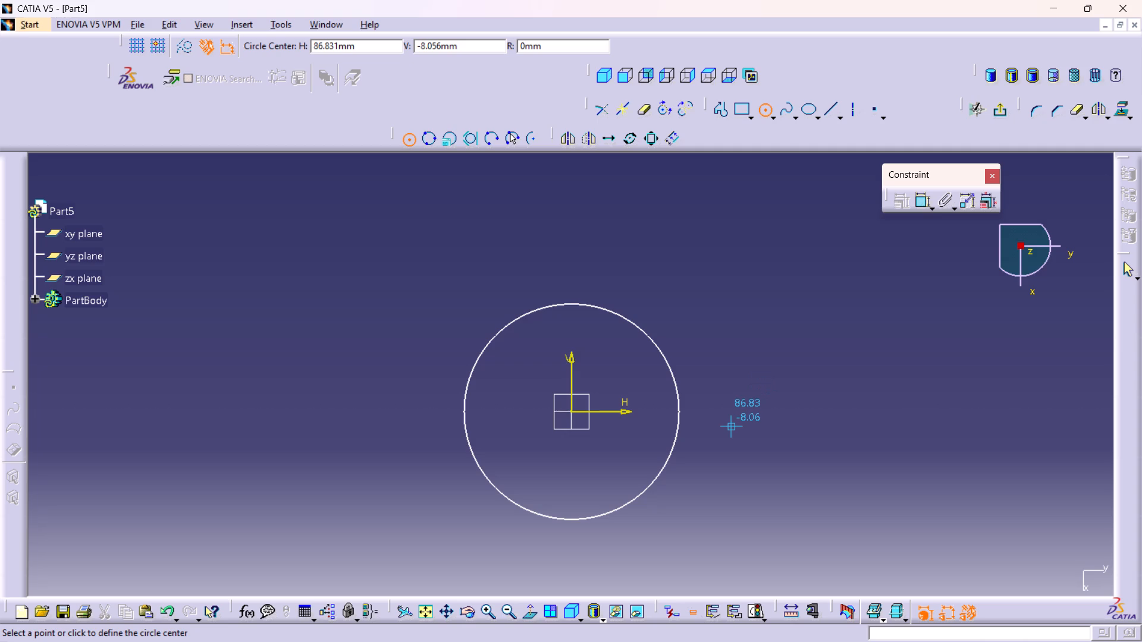
Dimension the circle's diameter and set it to 90 mm.
double_click(915, 202)
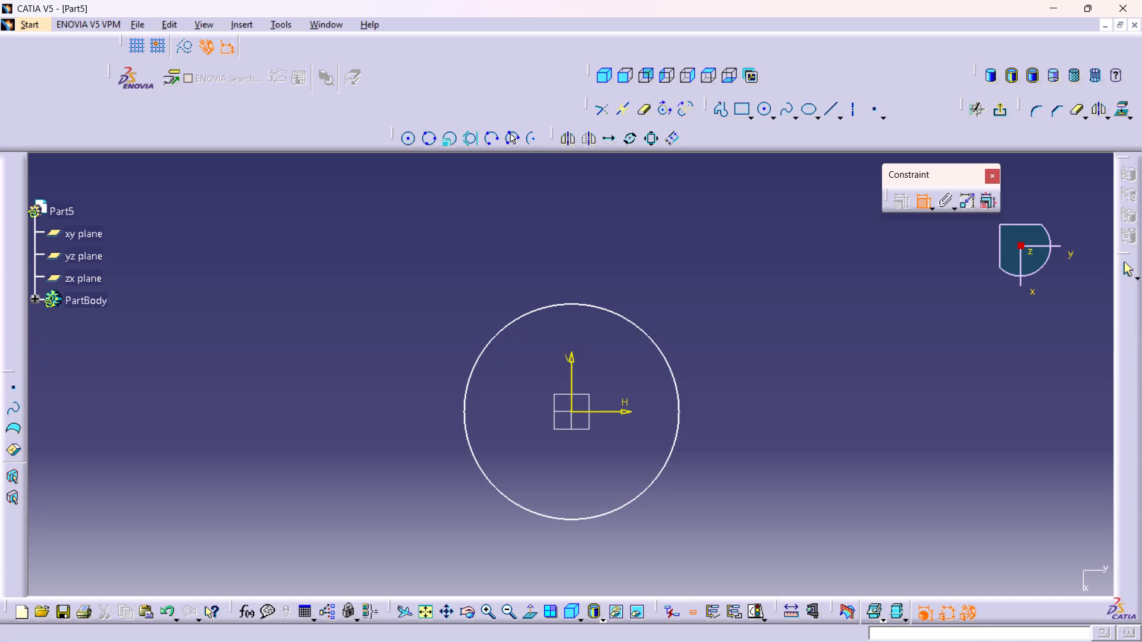
click(674, 385)
drag(675, 385, 705, 361)
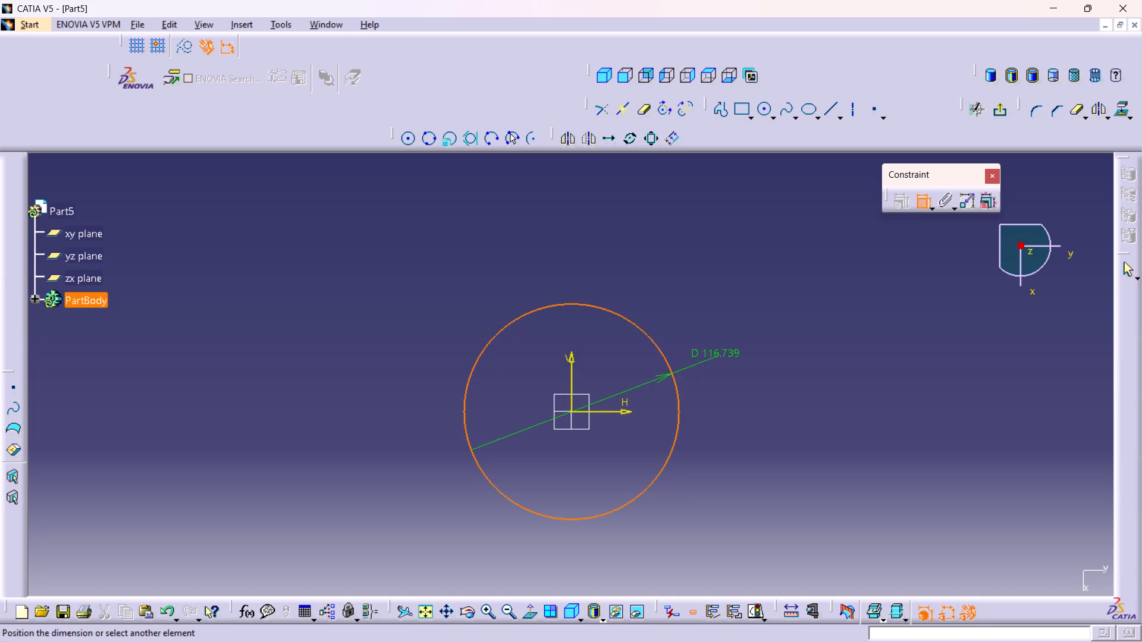
click(716, 356)
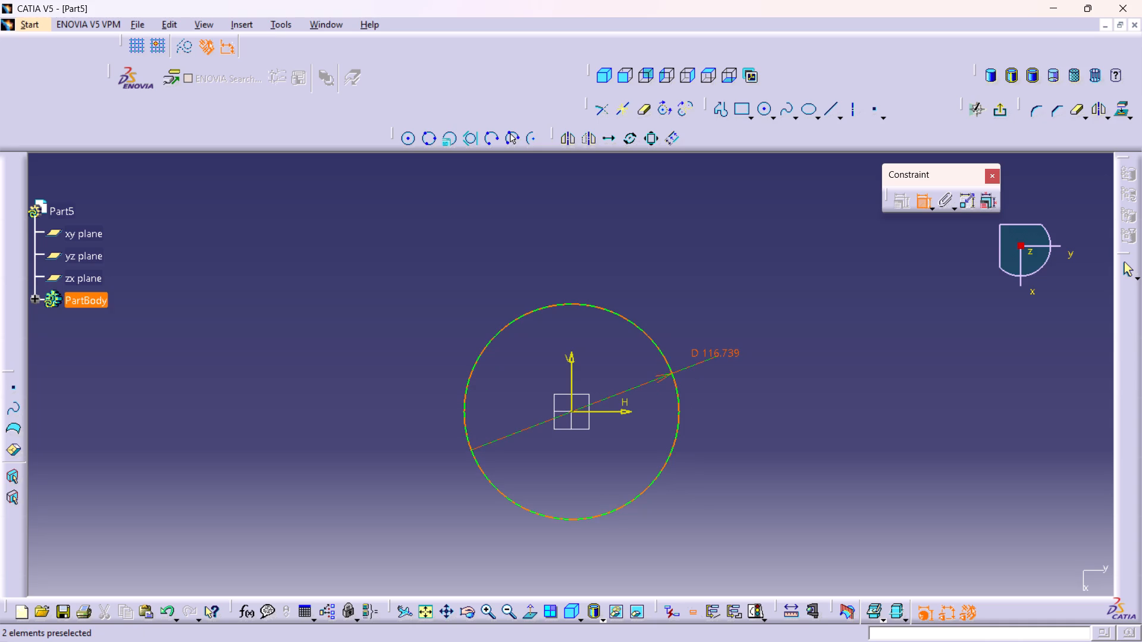
double_click(712, 347)
text(90)
key(Return)
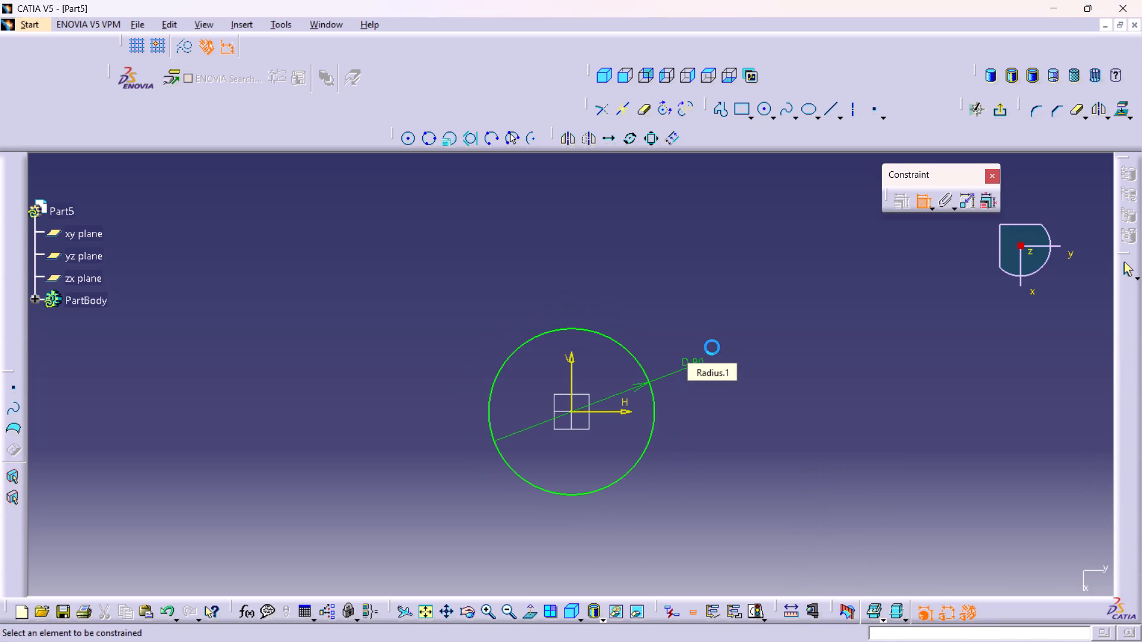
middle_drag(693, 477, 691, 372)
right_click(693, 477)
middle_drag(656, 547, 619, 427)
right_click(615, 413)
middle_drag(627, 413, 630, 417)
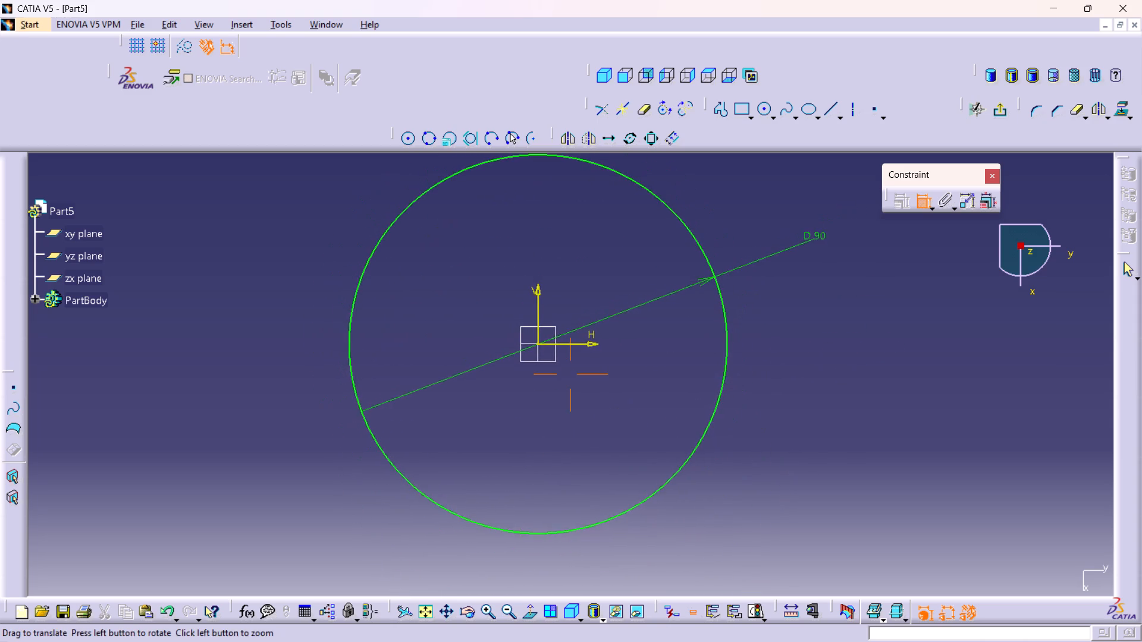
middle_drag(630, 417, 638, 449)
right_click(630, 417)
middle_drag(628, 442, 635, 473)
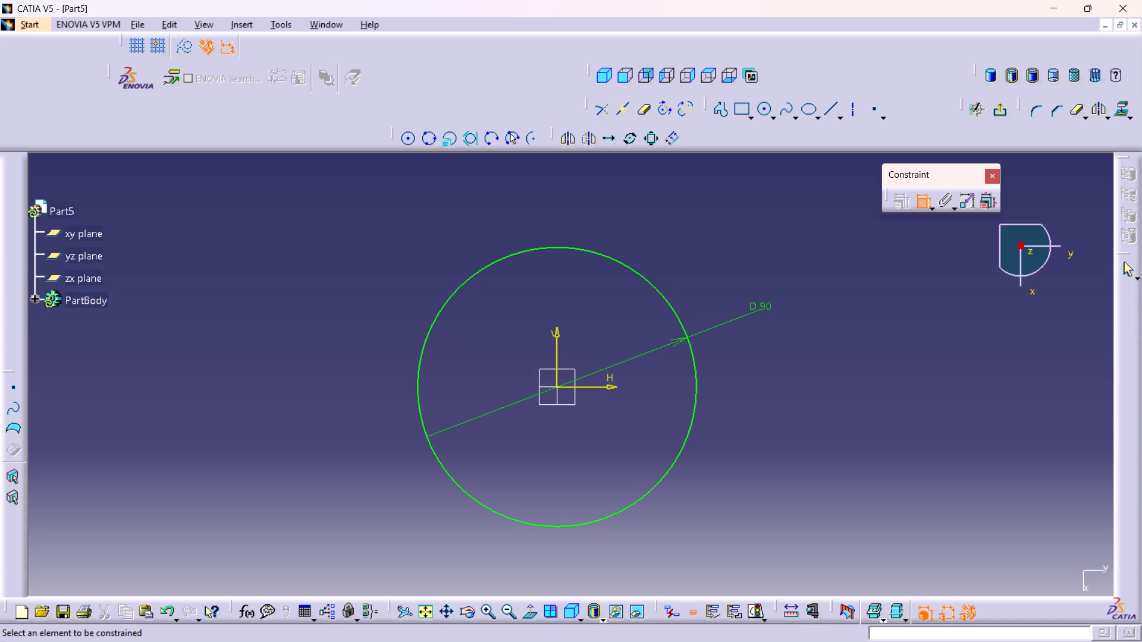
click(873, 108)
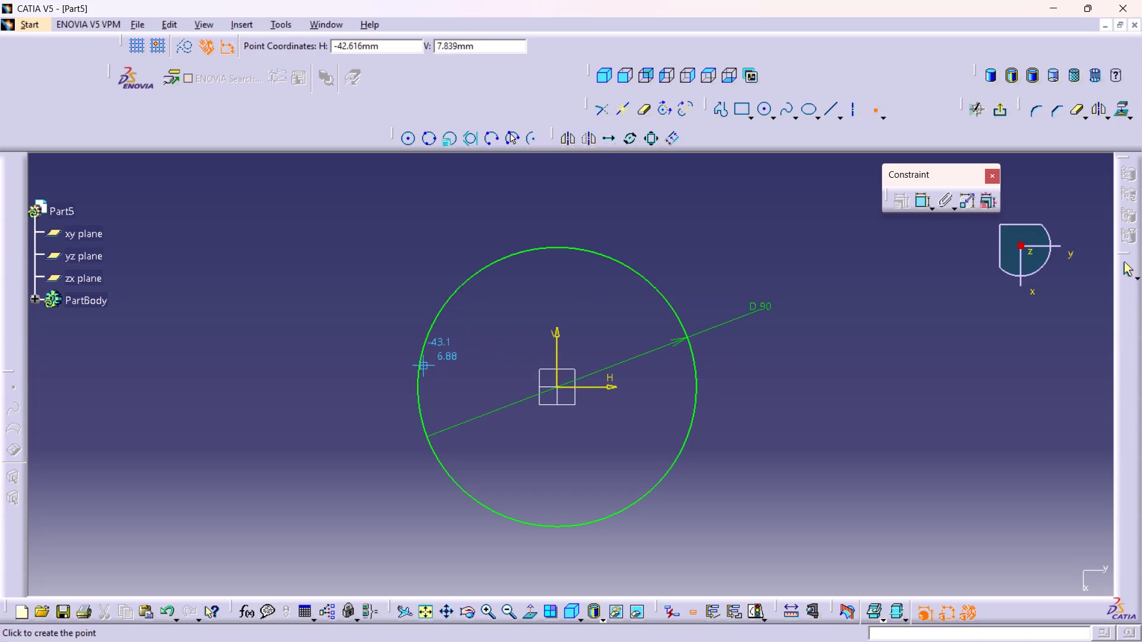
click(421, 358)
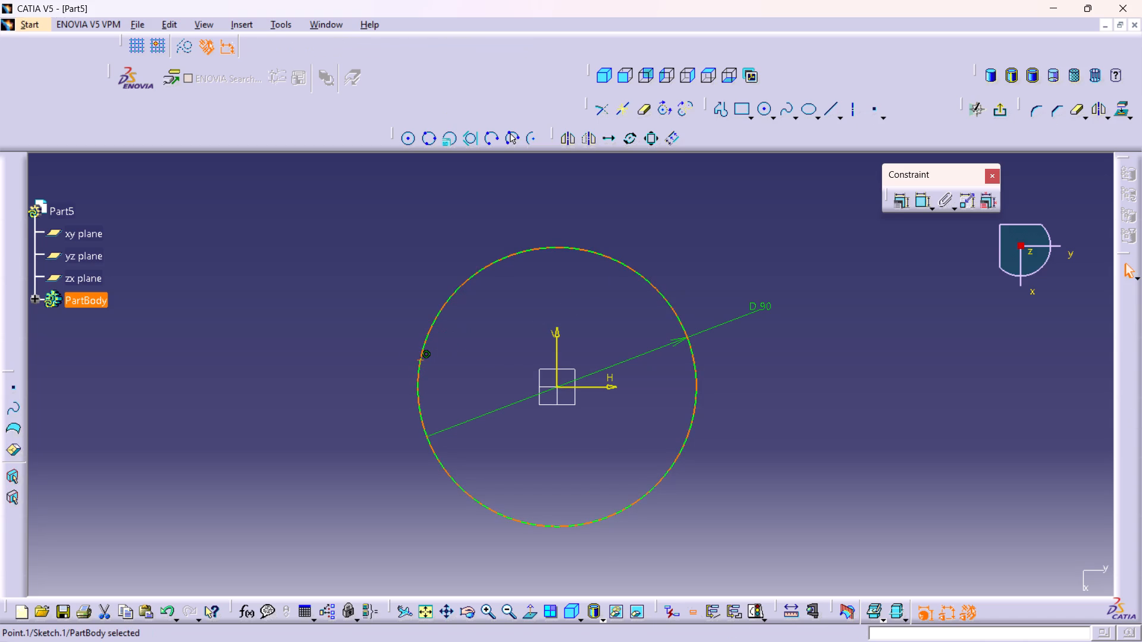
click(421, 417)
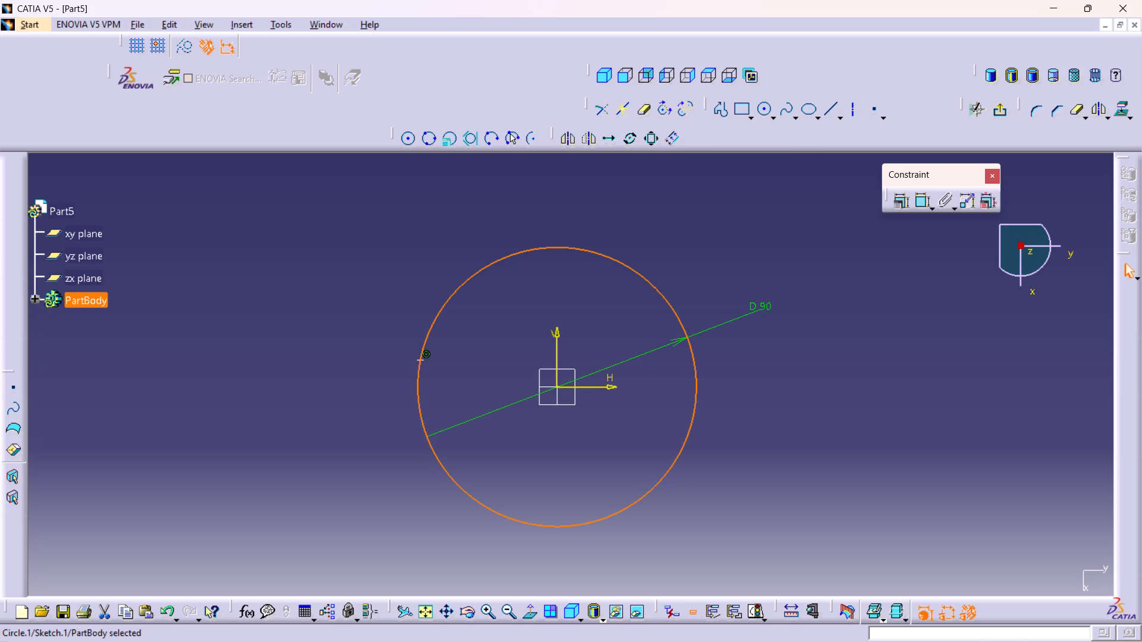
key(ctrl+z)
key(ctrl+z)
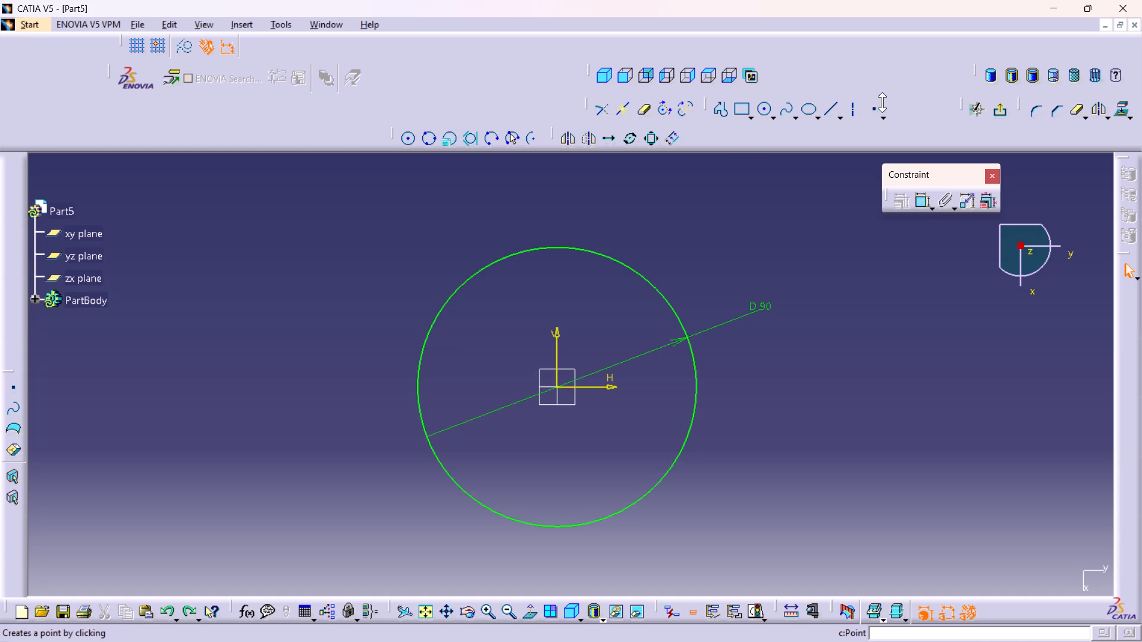
Place two points on the circle's negative-H side, one above and one below the H axis, about 17 mm apart.
click(883, 117)
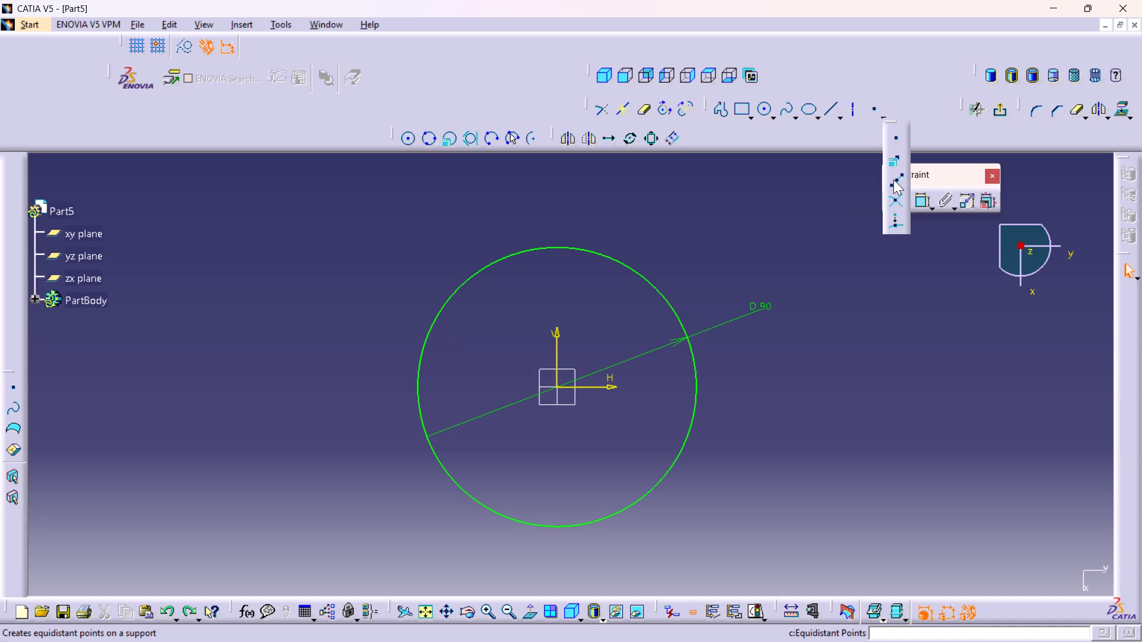
double_click(895, 138)
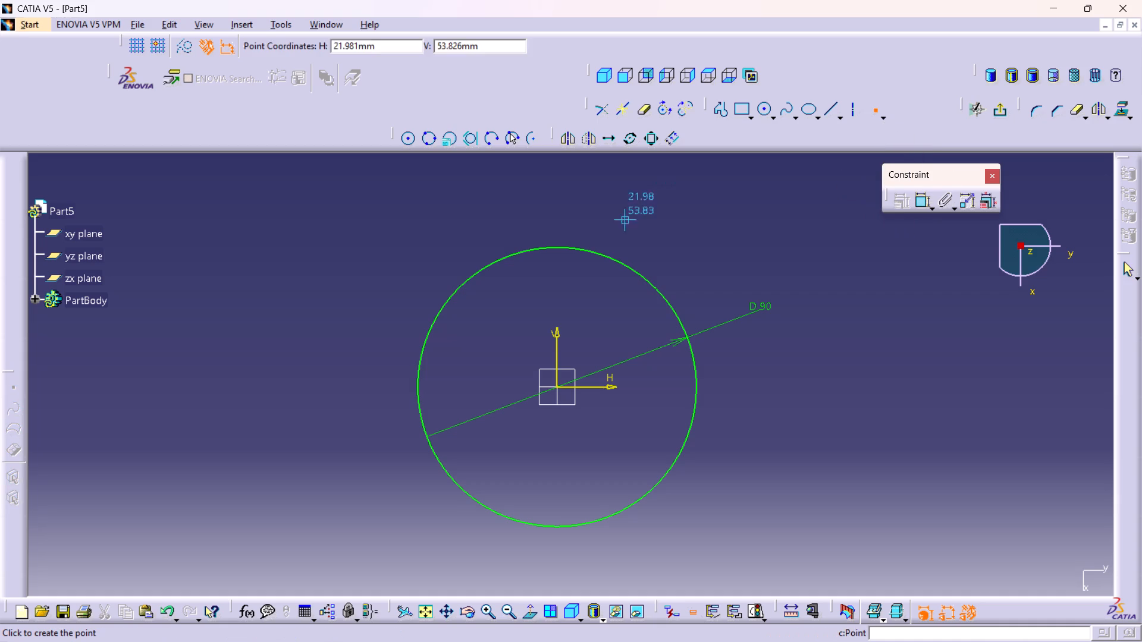
click(421, 364)
click(421, 421)
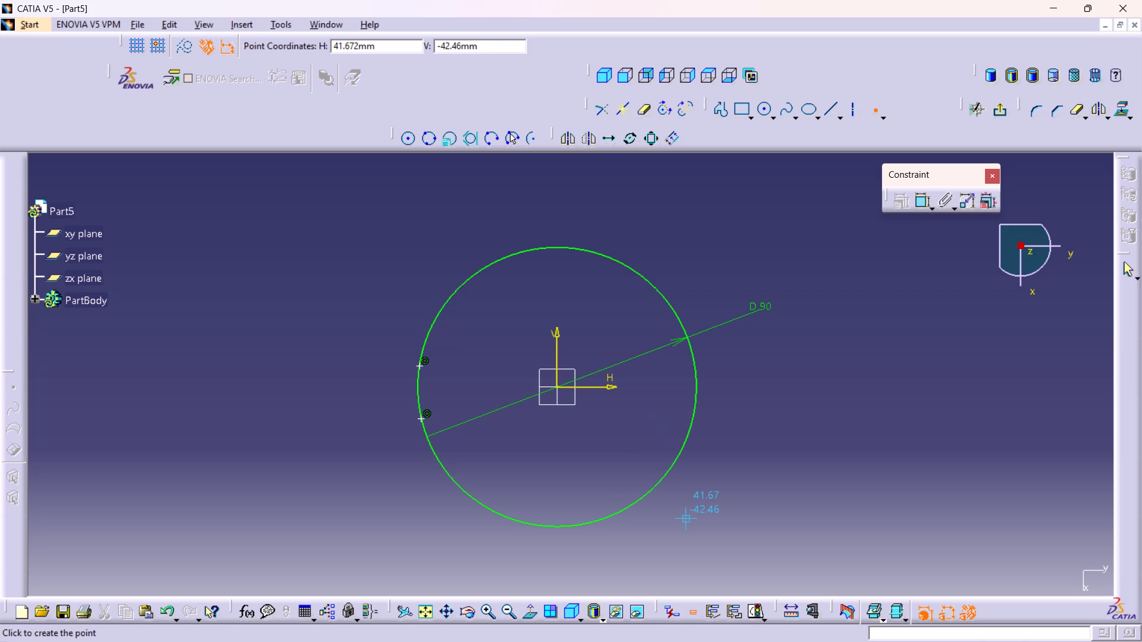
Dimension the distance between the two points on the circle and set it to 10 mm.
double_click(924, 203)
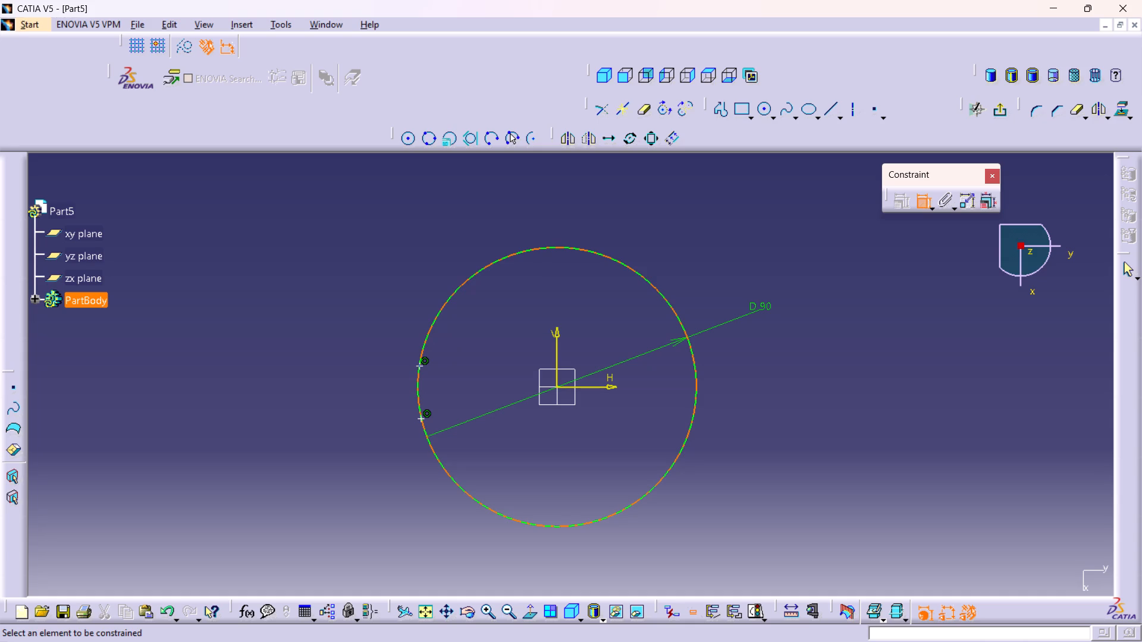
click(420, 368)
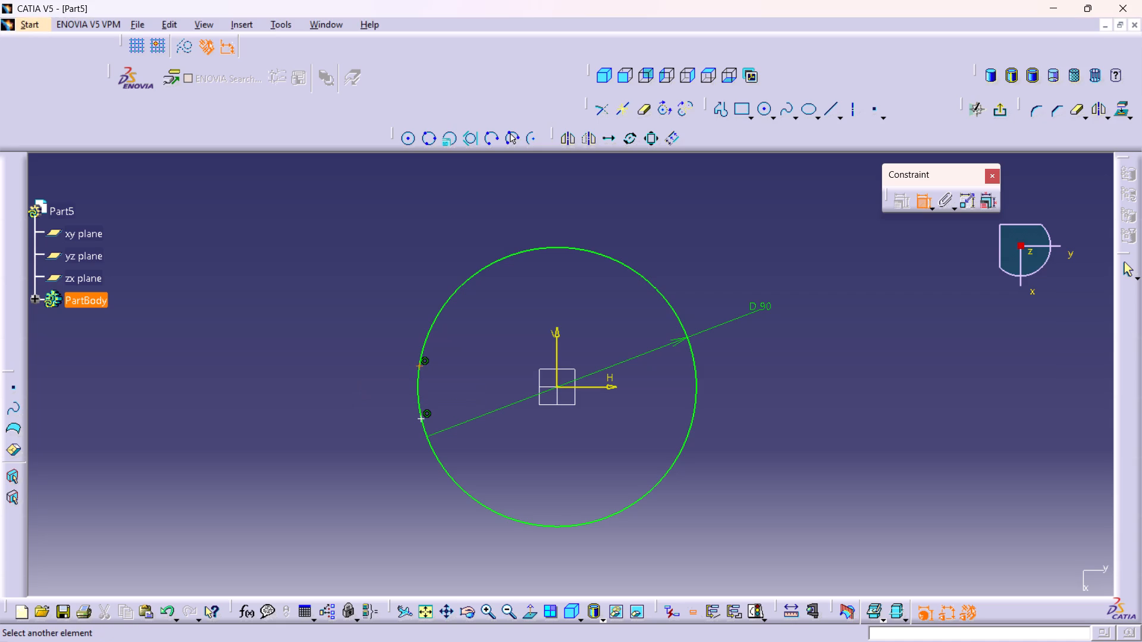
click(419, 417)
click(368, 399)
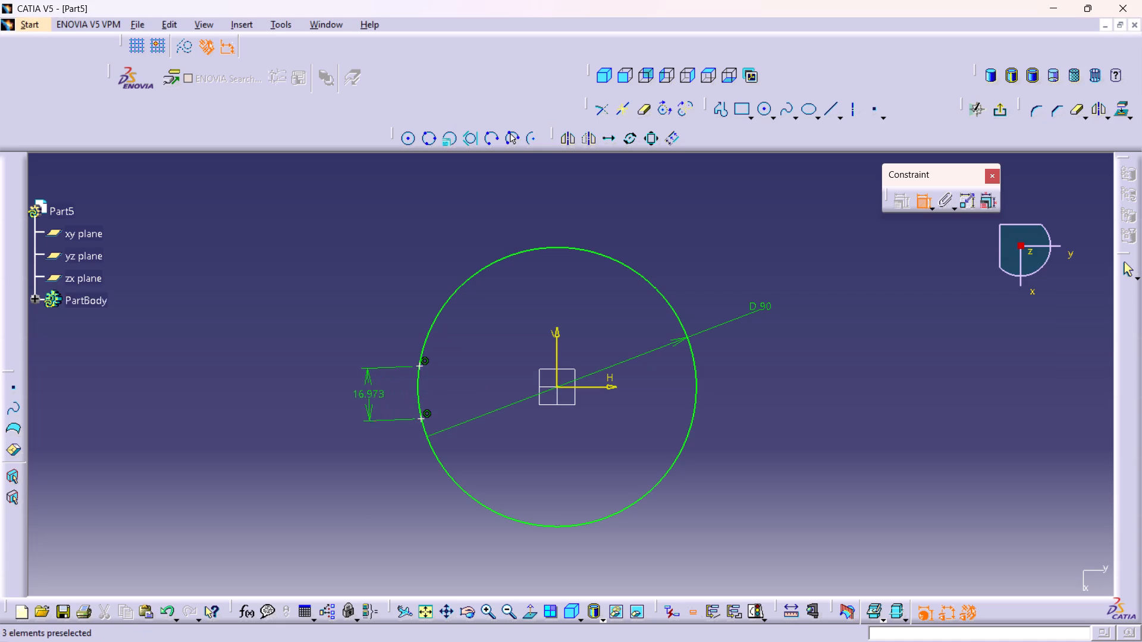
click(359, 386)
double_click(360, 396)
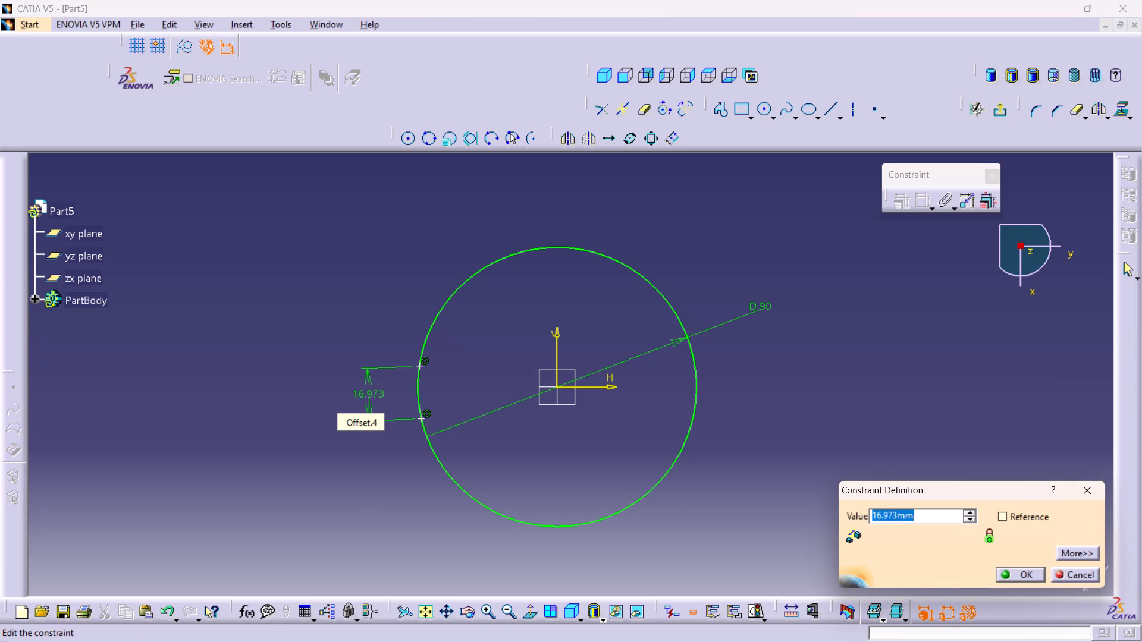
text(10)
key(Return)
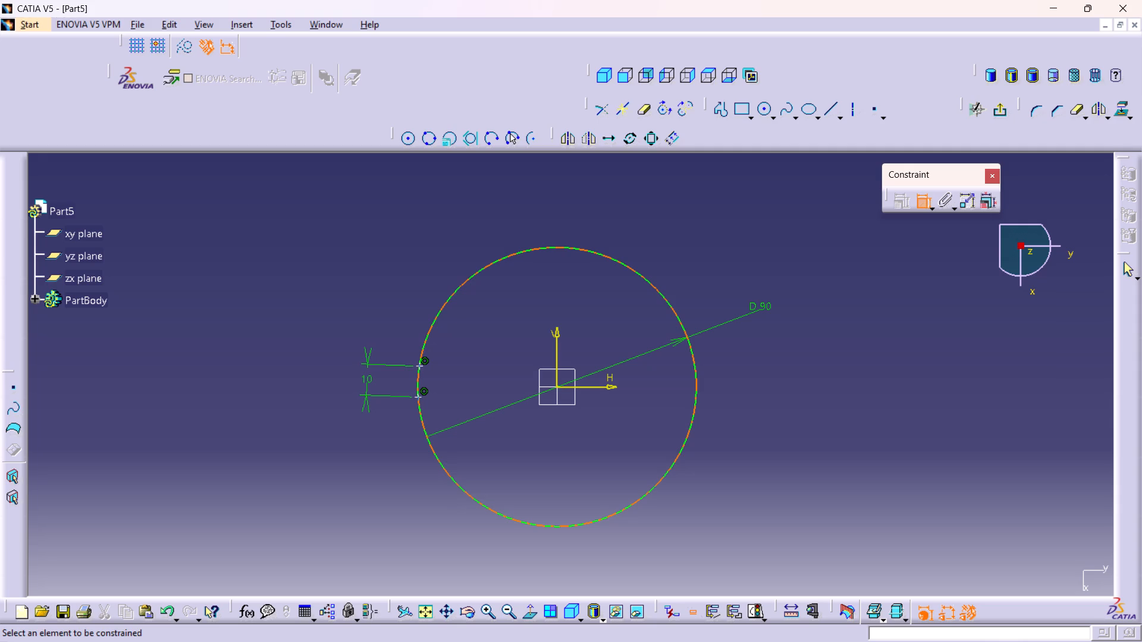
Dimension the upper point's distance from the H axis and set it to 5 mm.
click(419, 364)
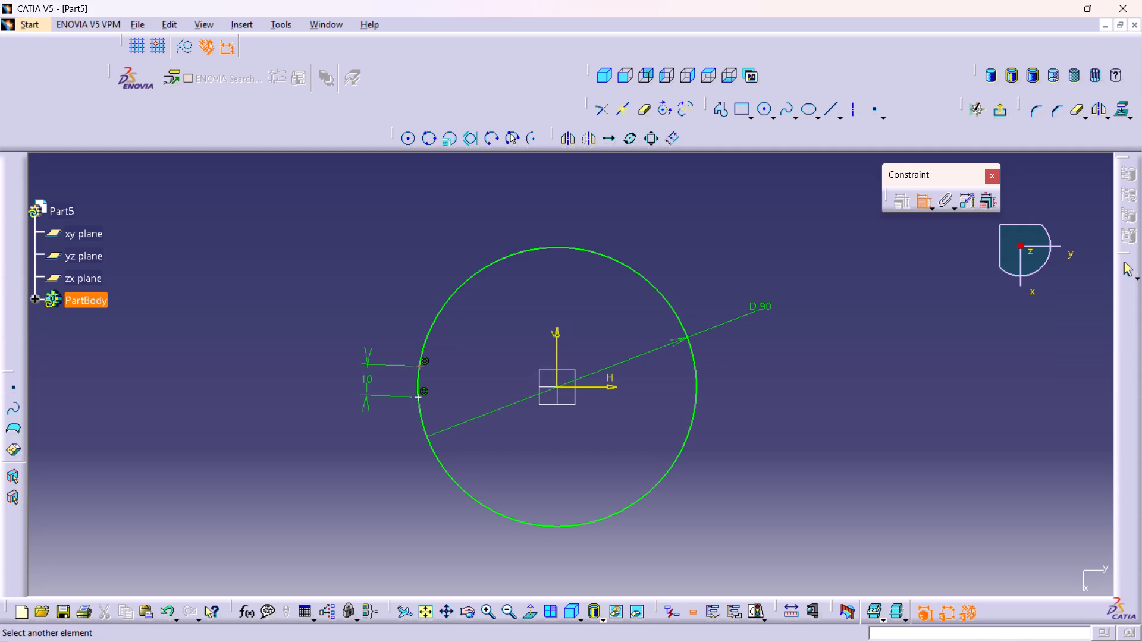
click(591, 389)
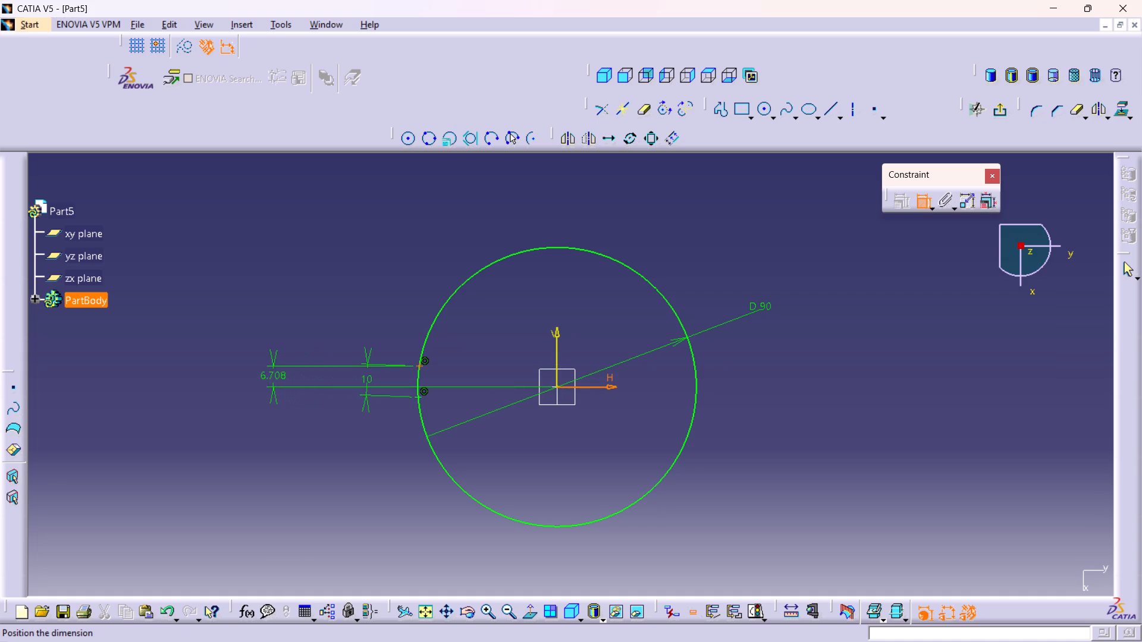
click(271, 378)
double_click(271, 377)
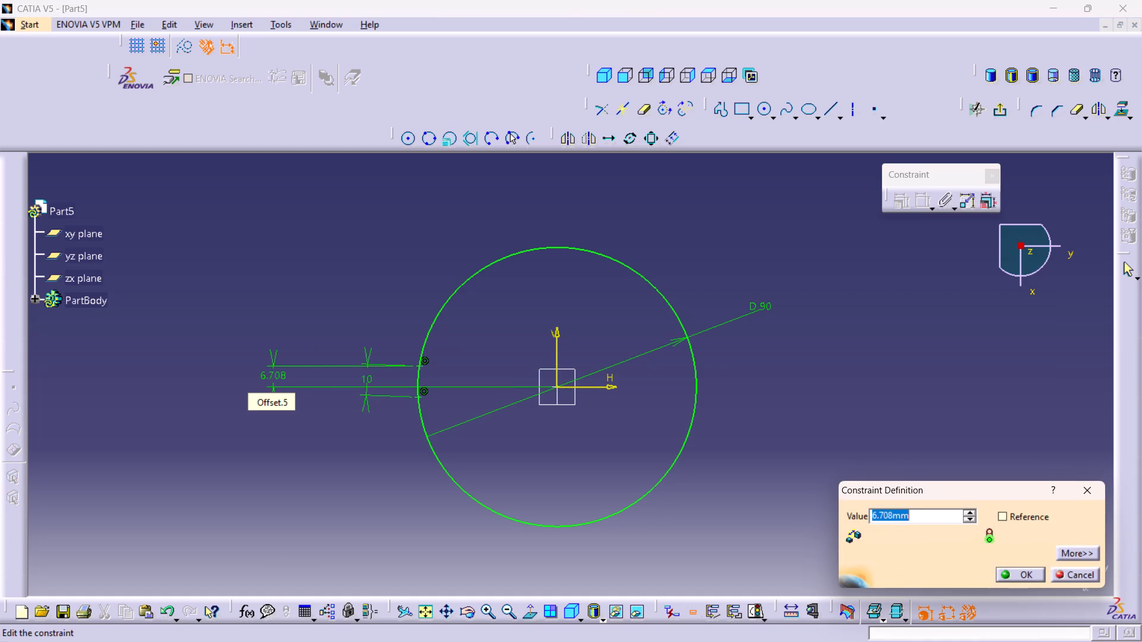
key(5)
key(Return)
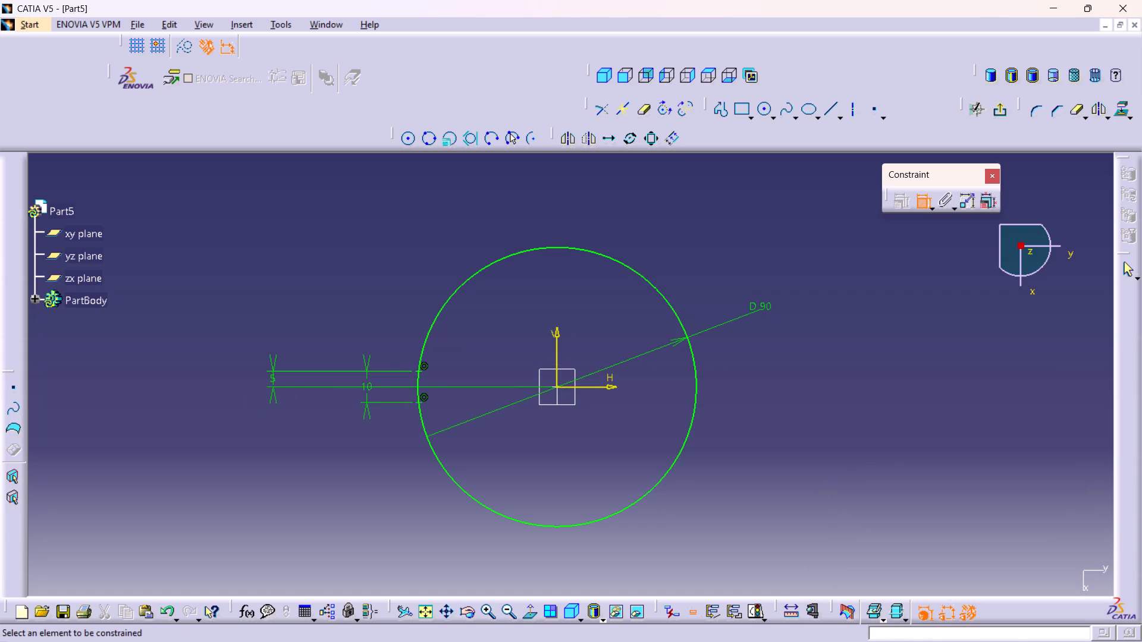
Constrain the two points on the circle to be symmetric about the H axis.
click(419, 404)
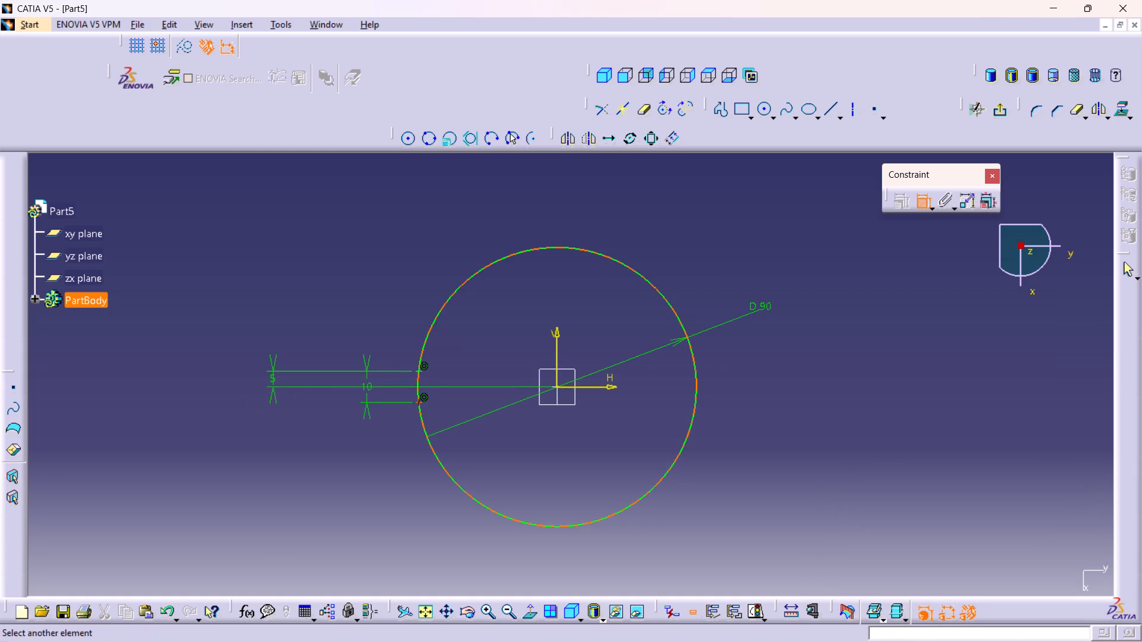
click(419, 370)
right_click(463, 376)
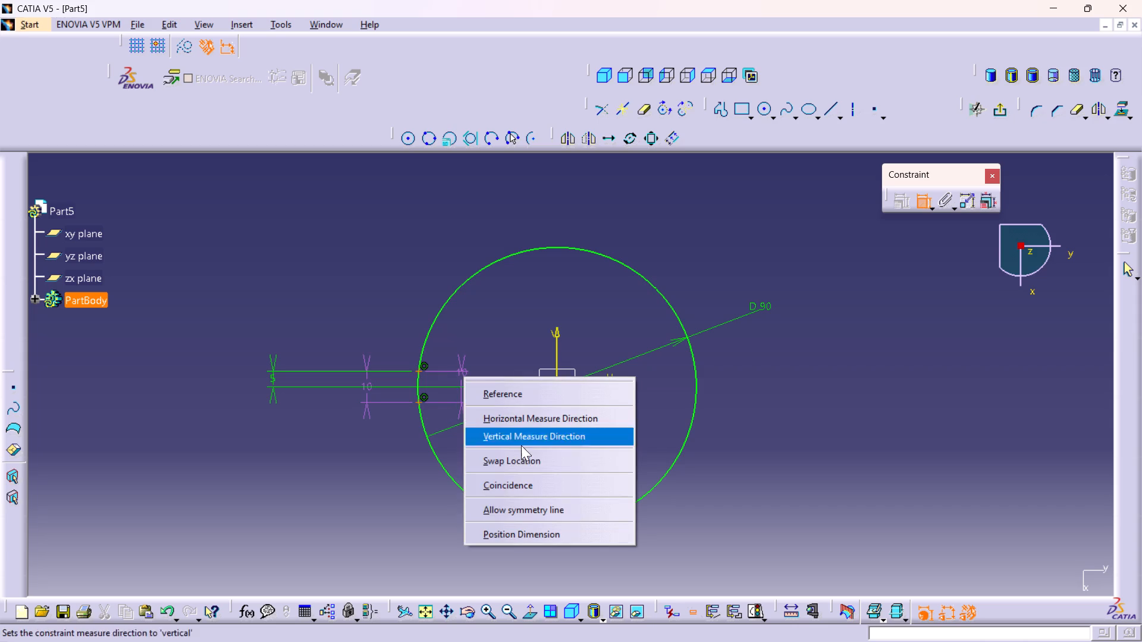
click(521, 503)
click(542, 509)
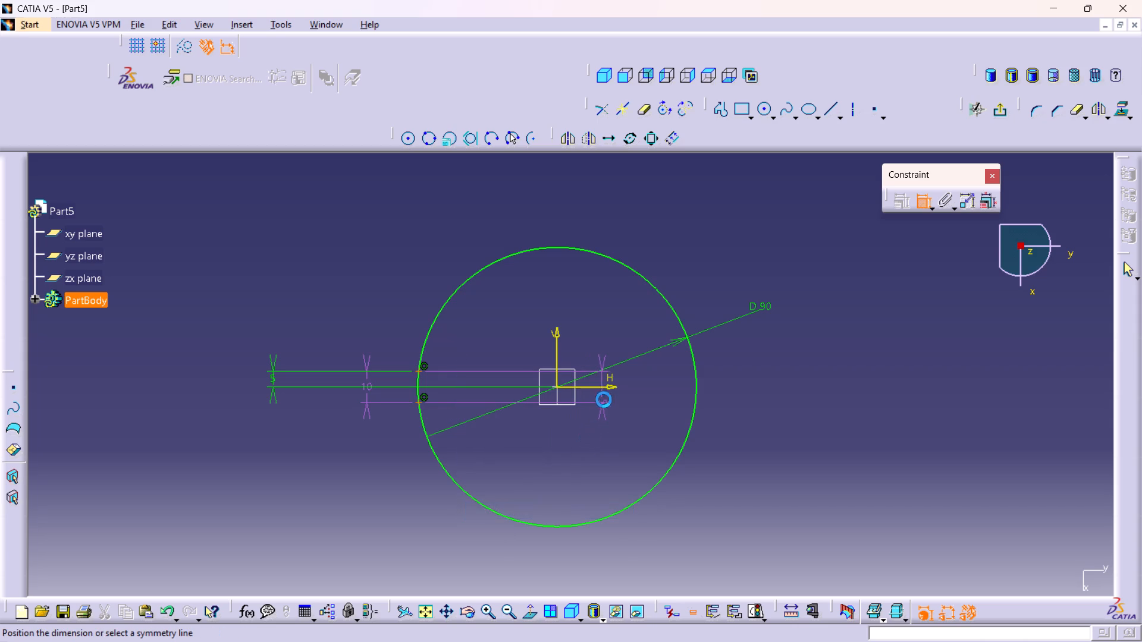
click(614, 385)
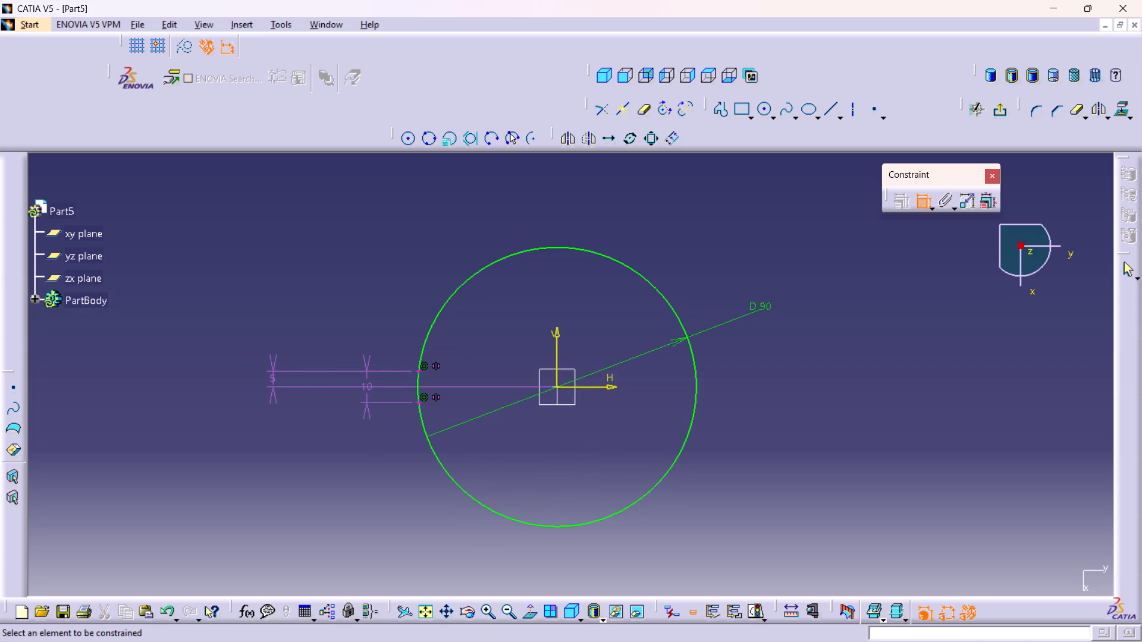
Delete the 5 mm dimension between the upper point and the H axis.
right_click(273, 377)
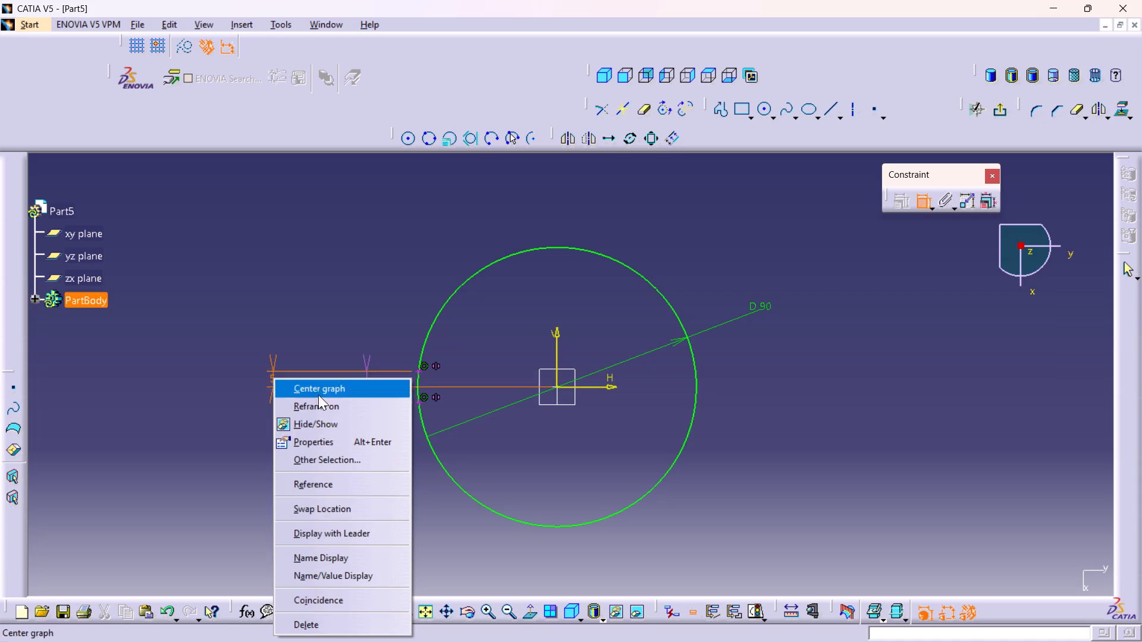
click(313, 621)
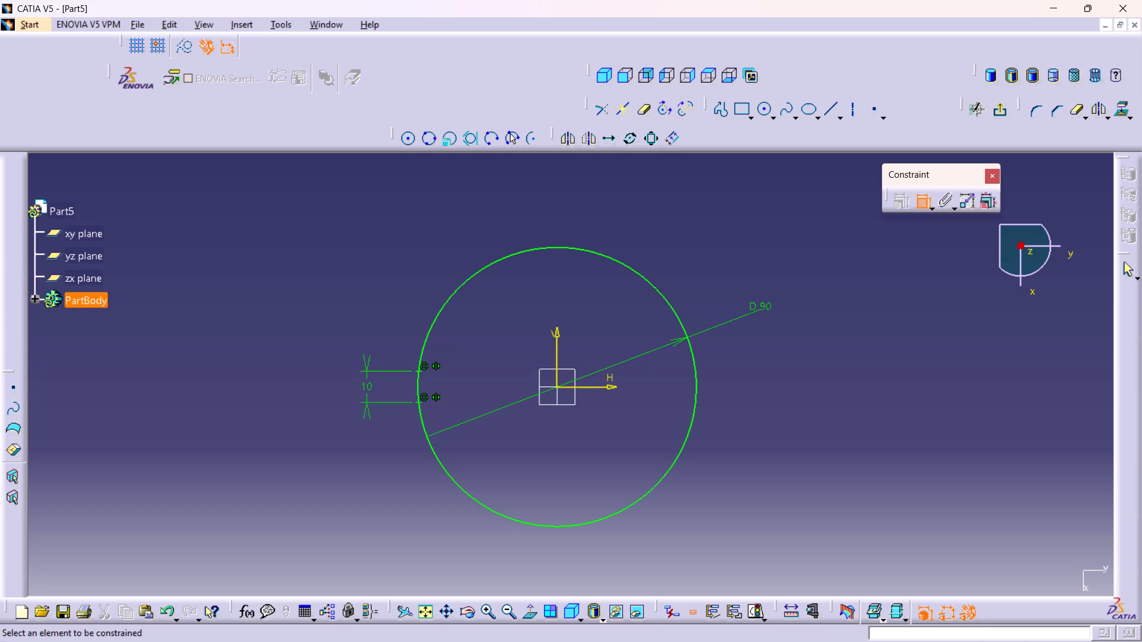
Exit the sketch of the 90 mm circle and return to the 3D part.
click(998, 111)
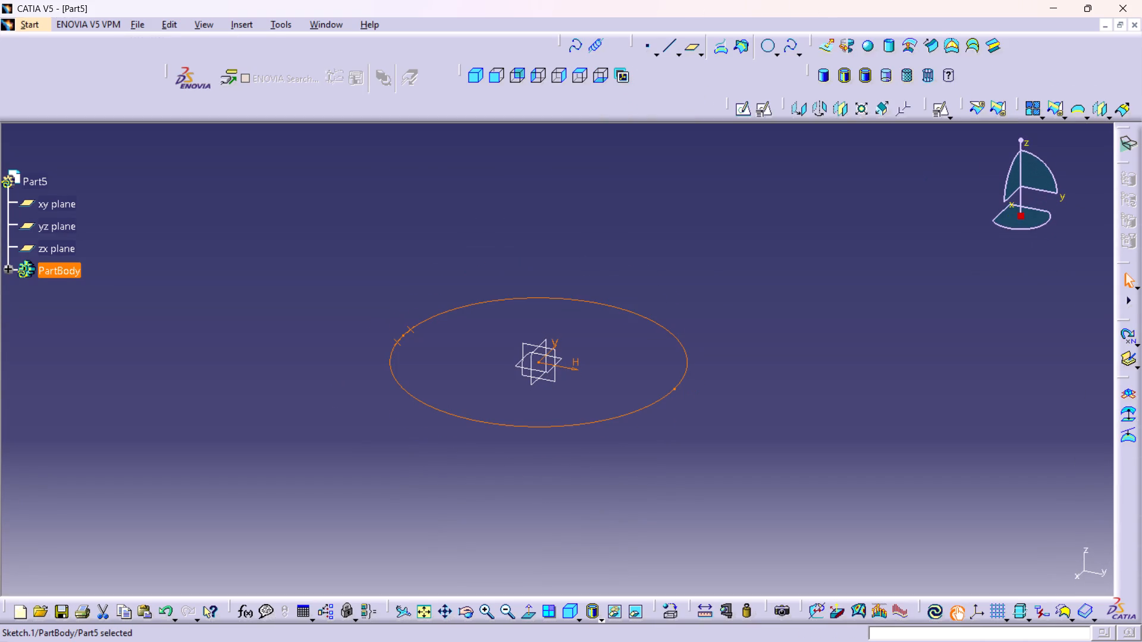
Create a reference plane offset 20 mm from the xy plane.
middle_drag(451, 374, 435, 306)
right_click(451, 374)
middle_drag(421, 328, 427, 351)
scroll(421, 328, up, 1)
right_click(421, 328)
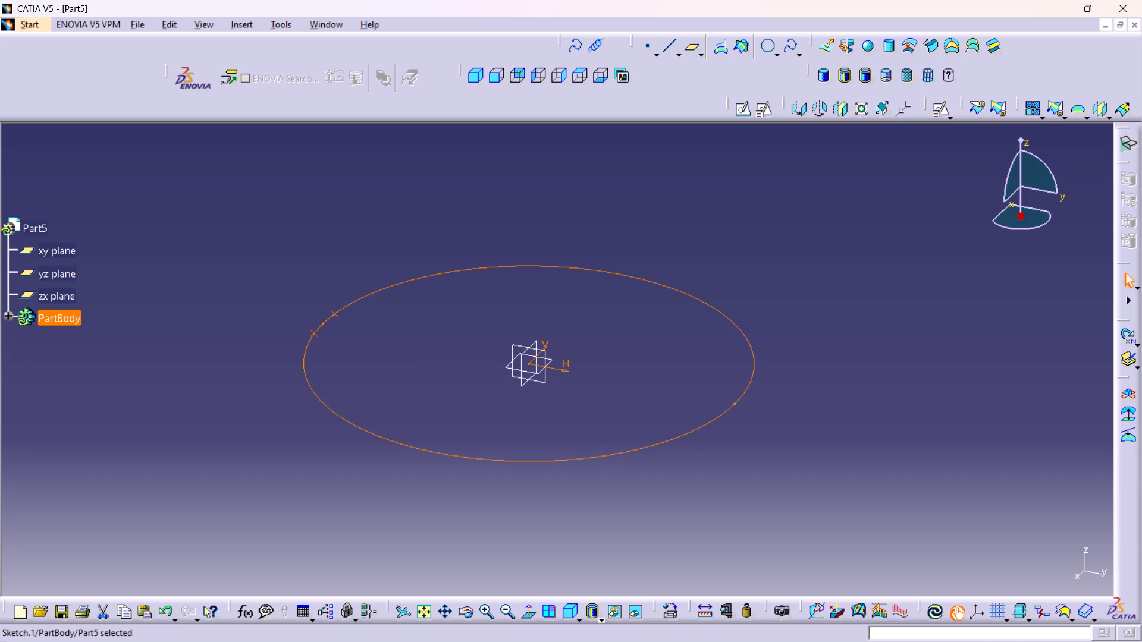
click(831, 251)
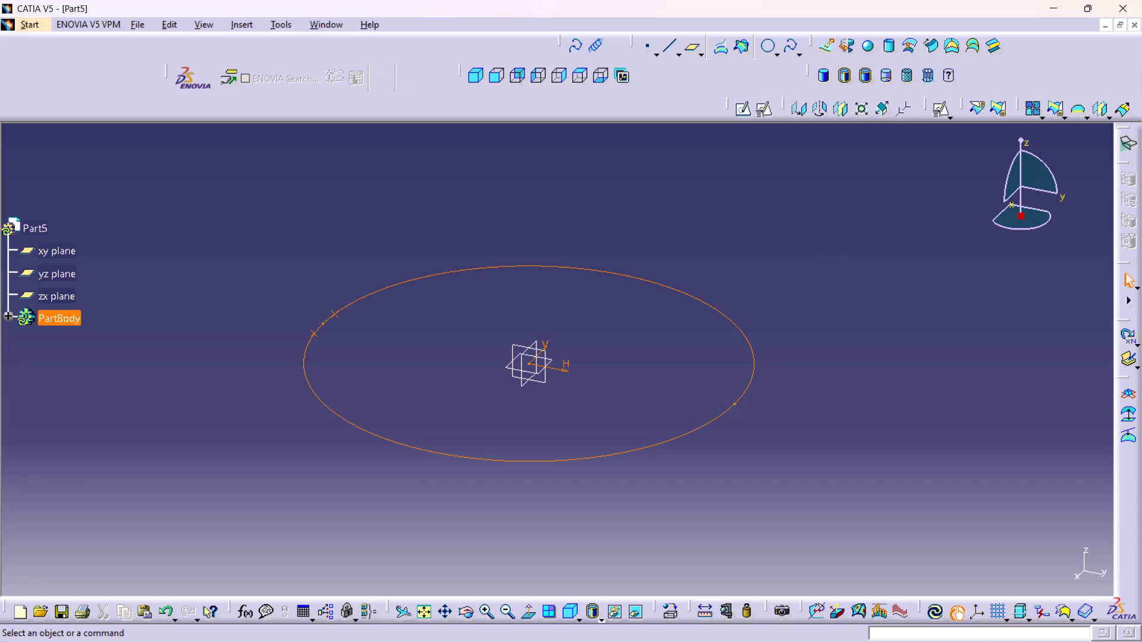
click(539, 373)
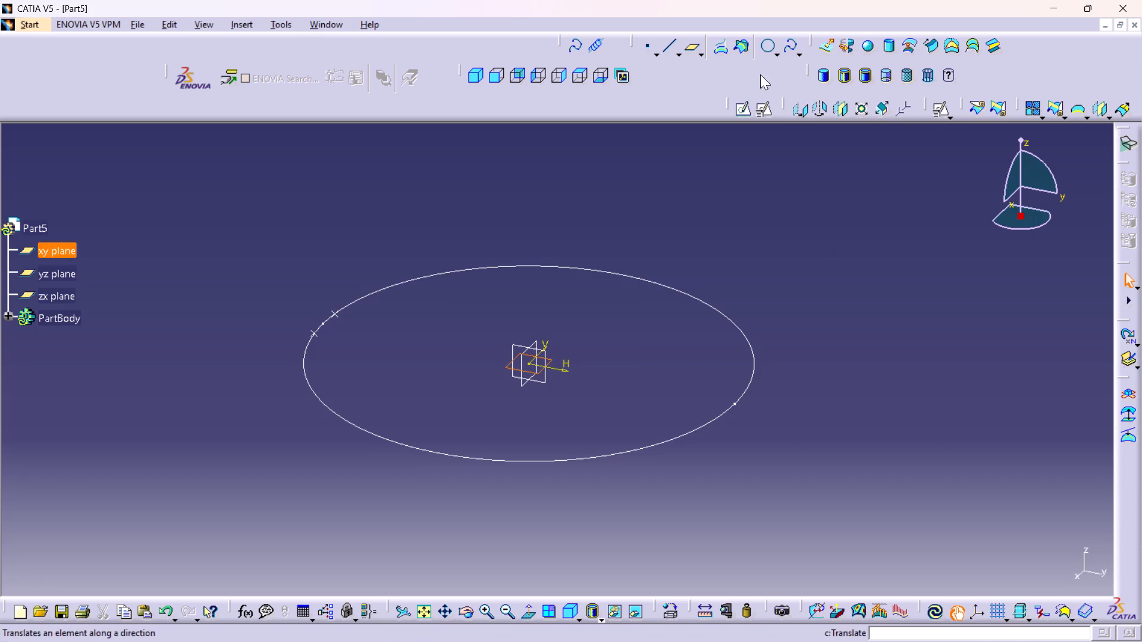
click(694, 50)
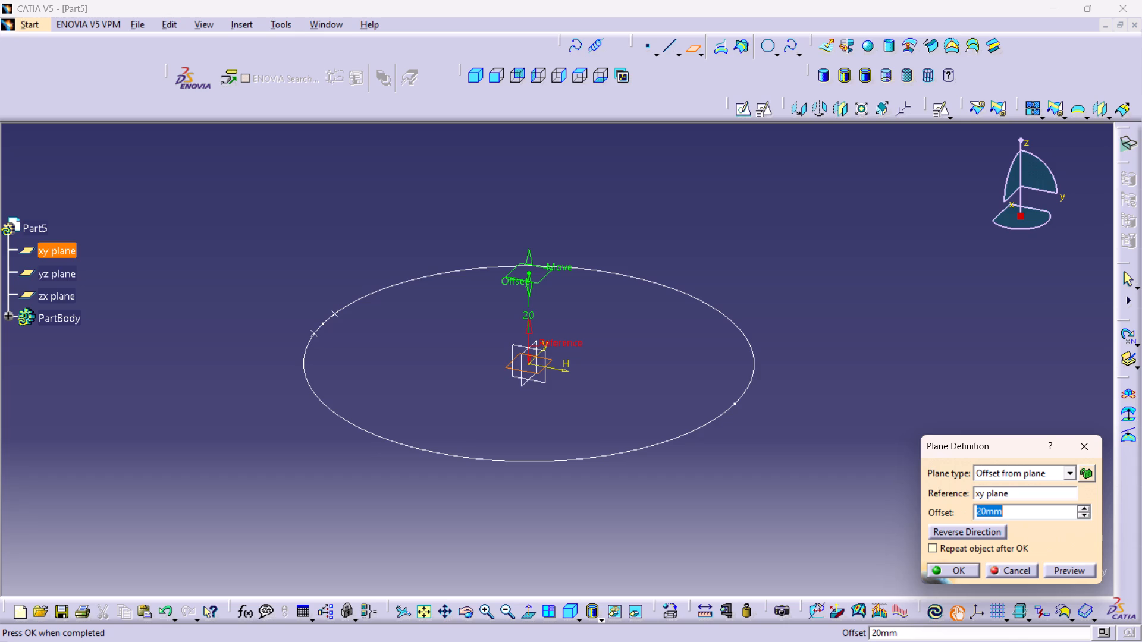
text(20)
key(Return)
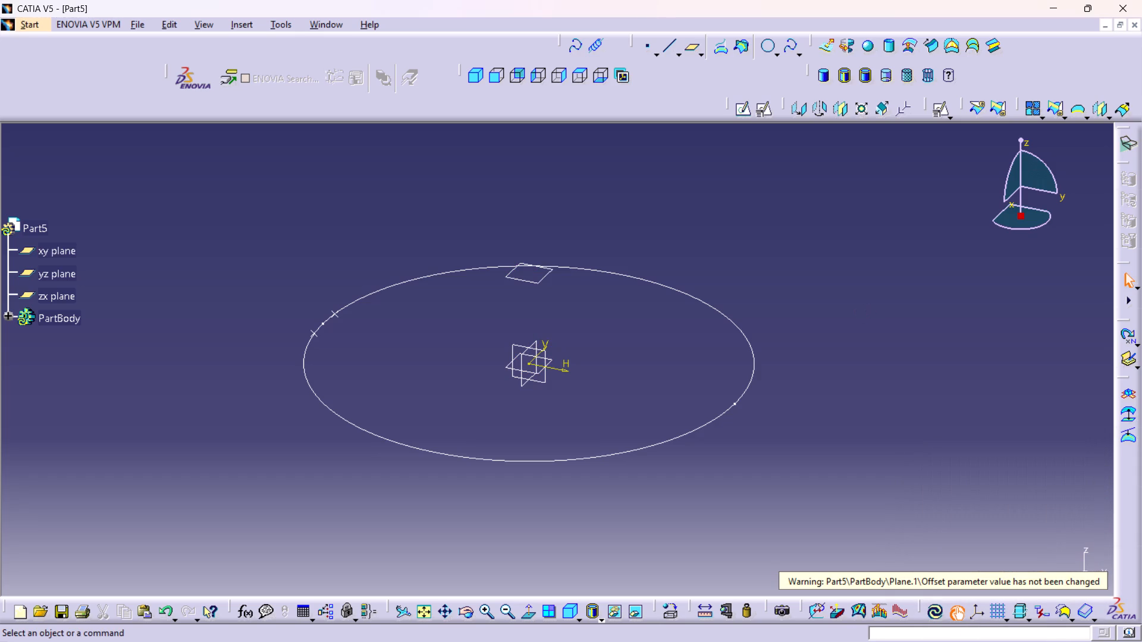
Open a positioned sketch on the 20 mm offset plane with the H and V axes swapped and V reversed.
click(540, 279)
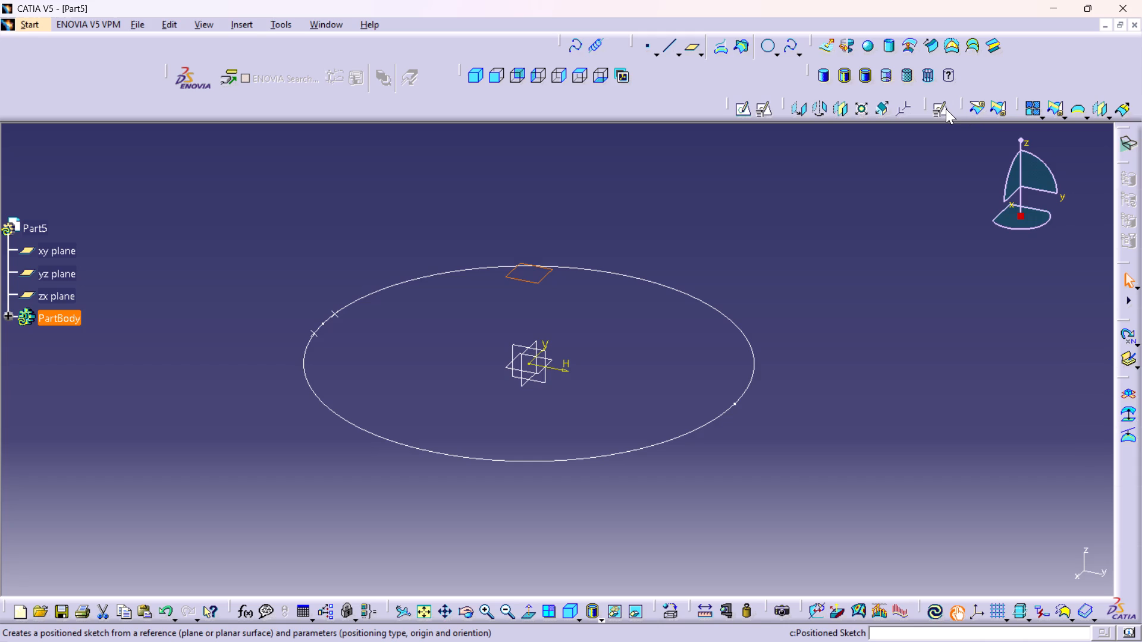
click(936, 108)
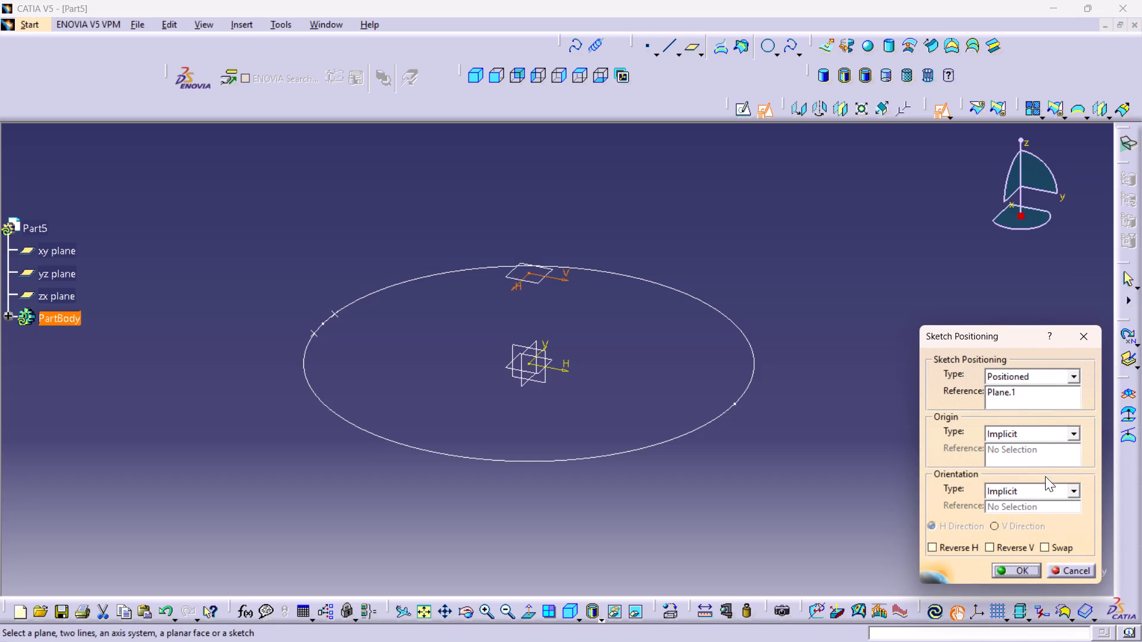
click(1053, 546)
click(989, 542)
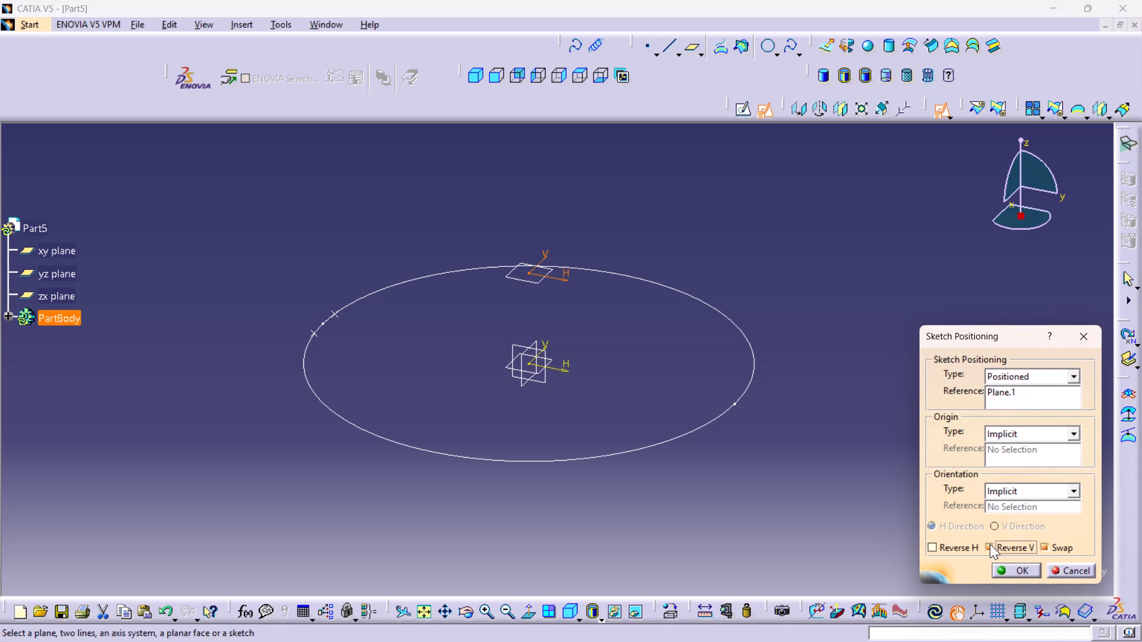
click(1000, 568)
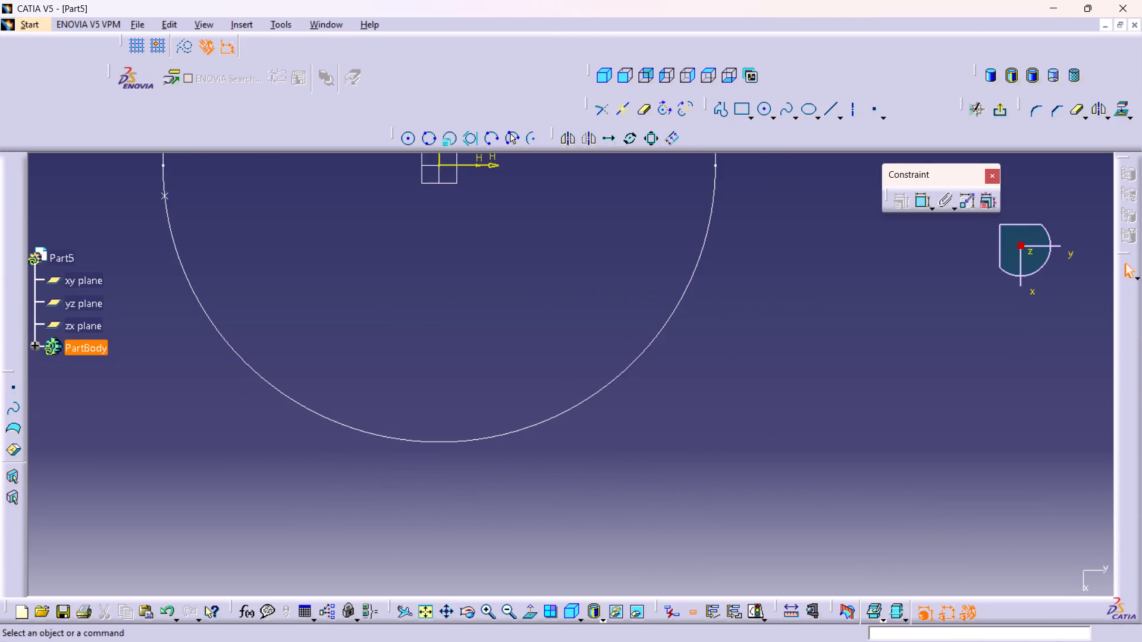
Draw a circle centred on the sketch origin with a radius of about 29 mm.
middle_drag(470, 332, 545, 449)
middle_drag(539, 365, 546, 392)
right_click(539, 365)
middle_drag(567, 362, 573, 392)
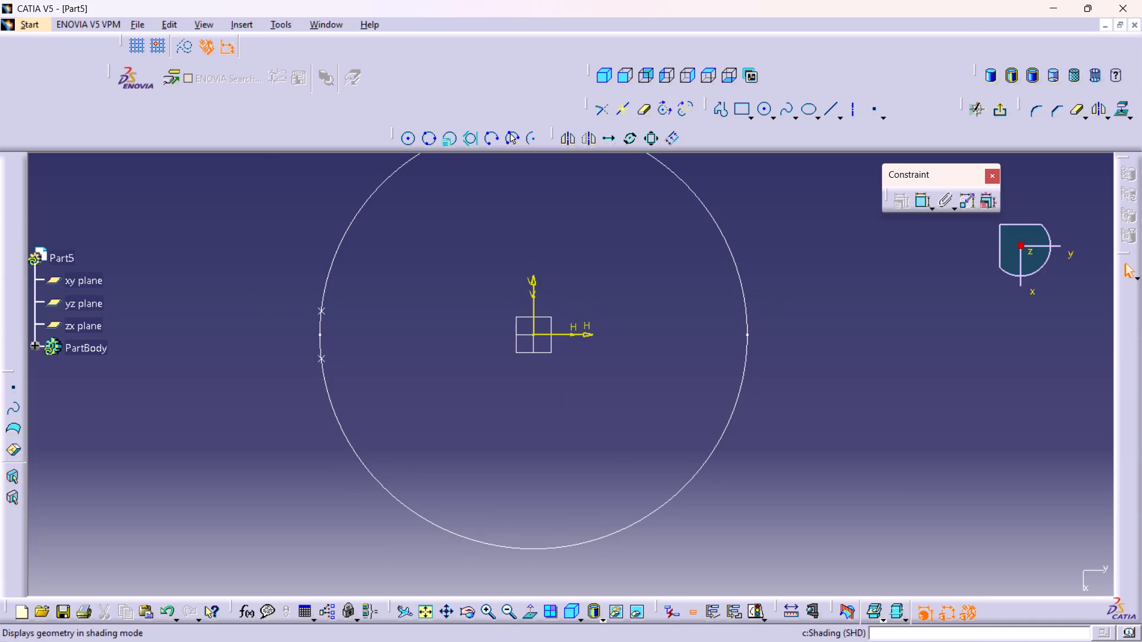
middle_drag(556, 398, 566, 435)
right_click(556, 398)
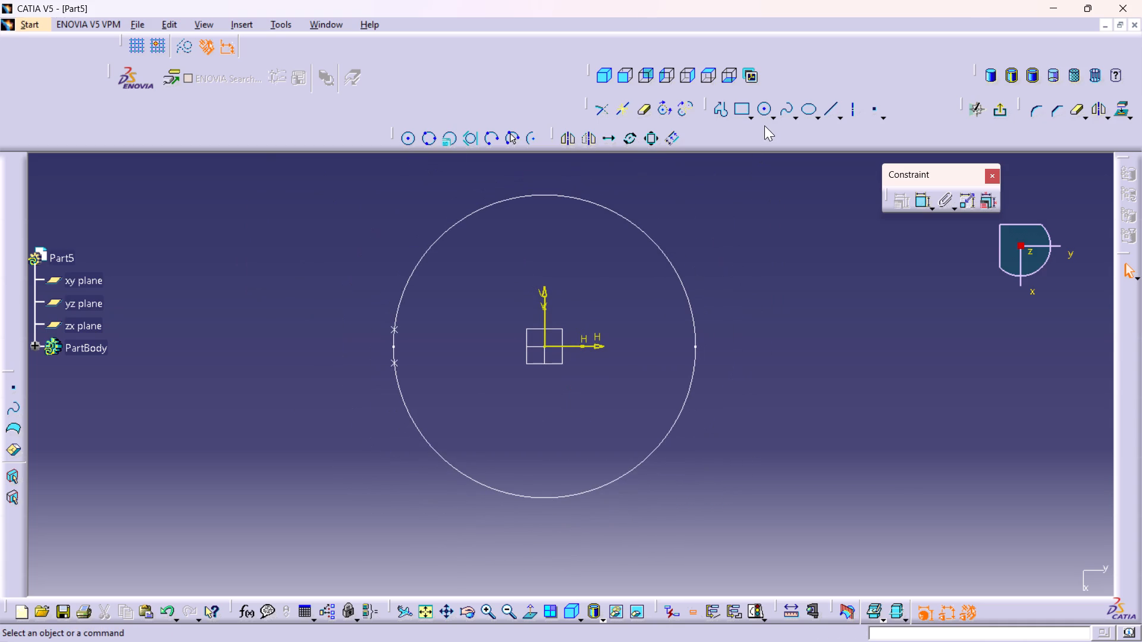
double_click(764, 113)
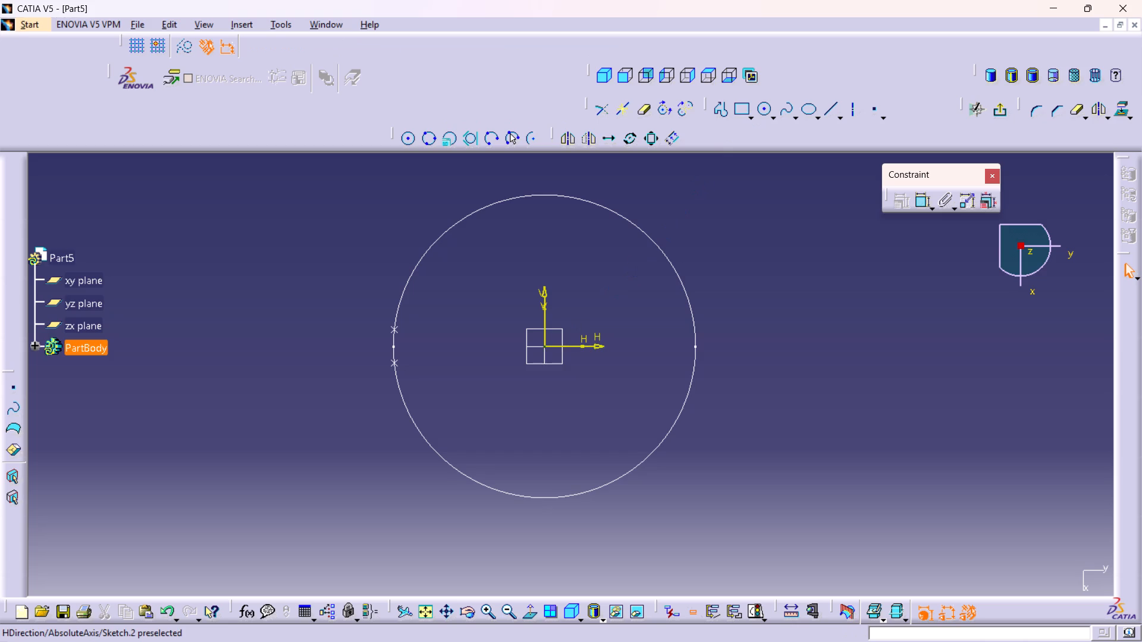
click(768, 106)
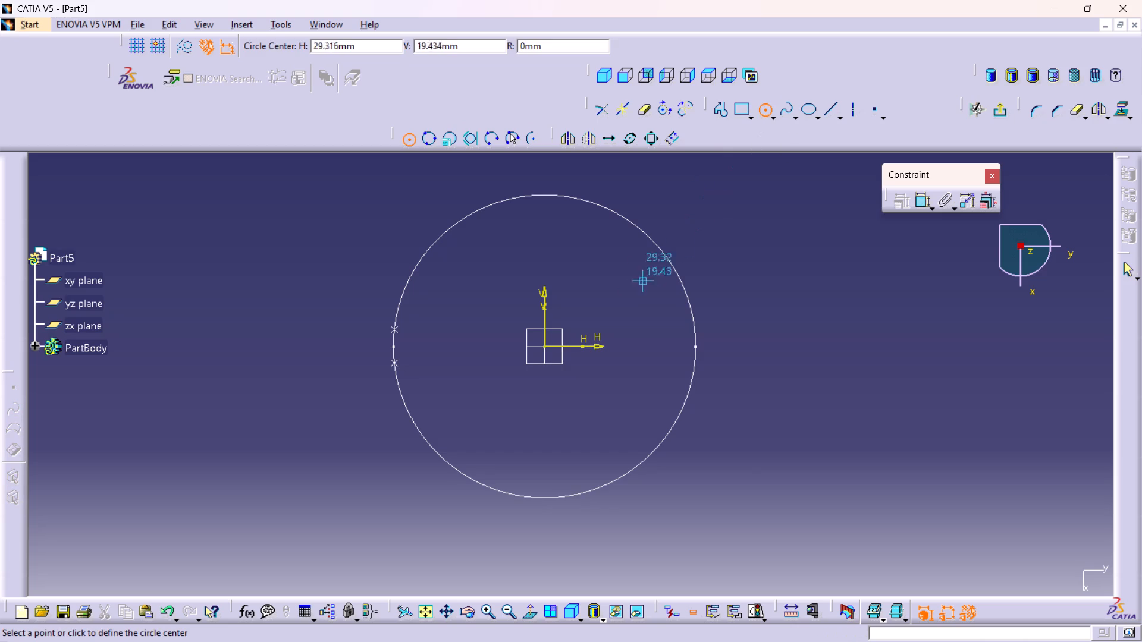
click(546, 347)
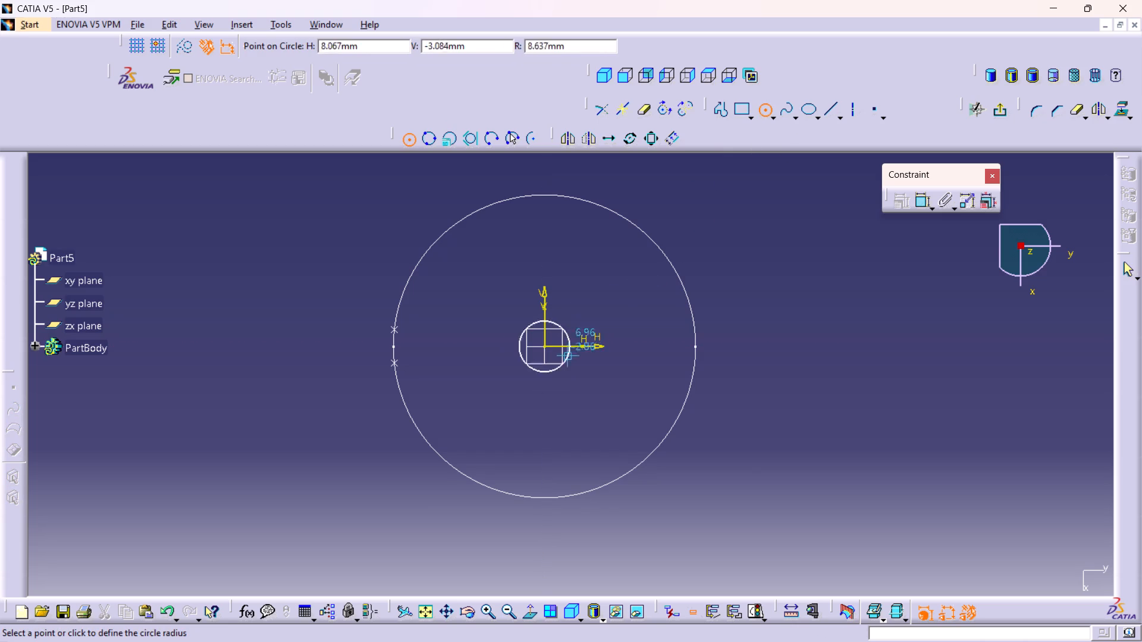
click(625, 402)
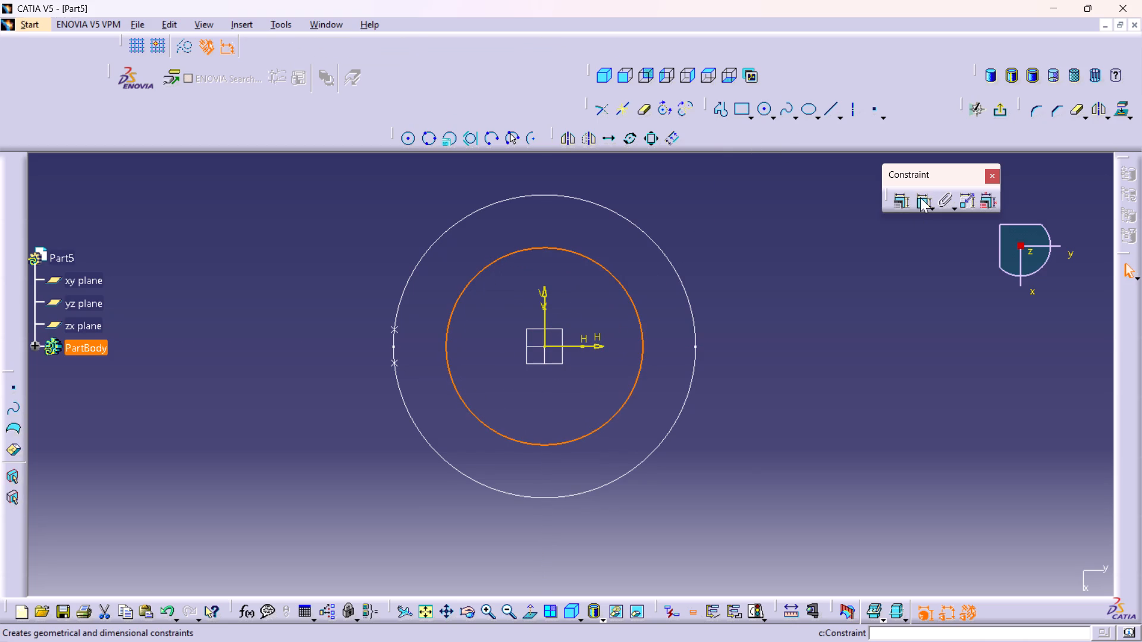
Dimension the new circle's diameter and set it to 120 mm.
double_click(919, 200)
click(805, 316)
double_click(803, 313)
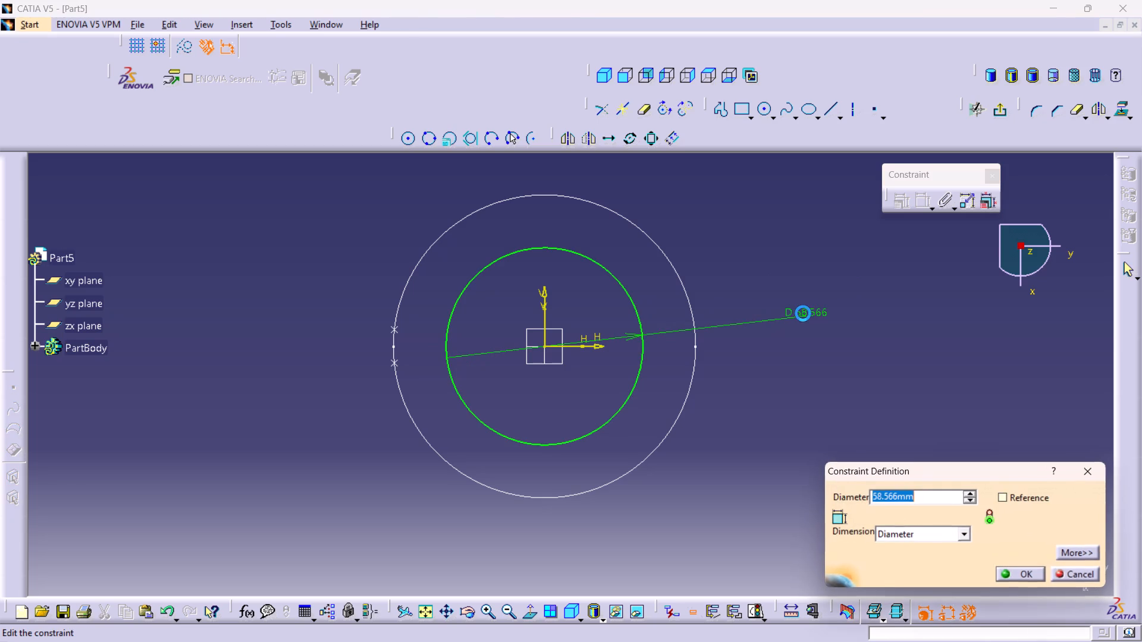
text(120)
key(Return)
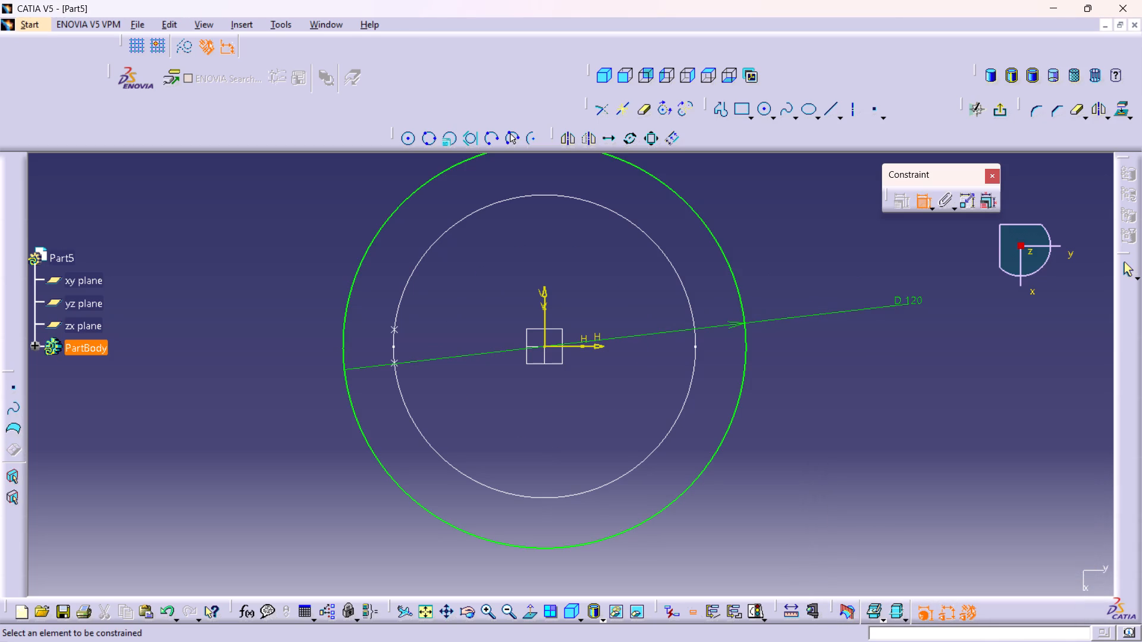
middle_drag(445, 426, 444, 441)
right_click(445, 426)
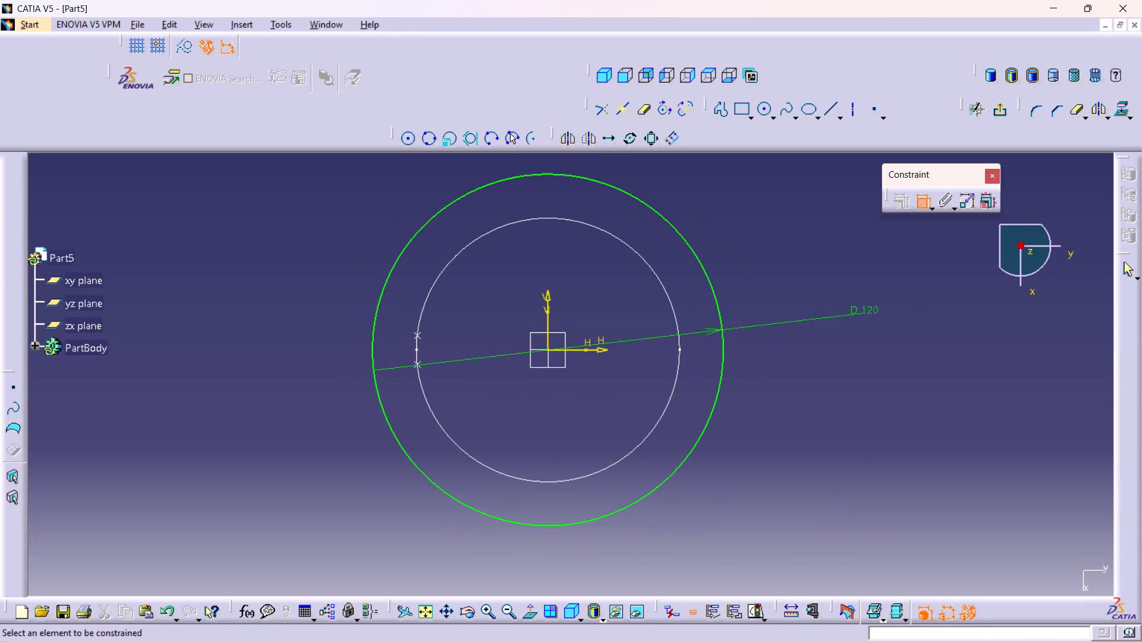
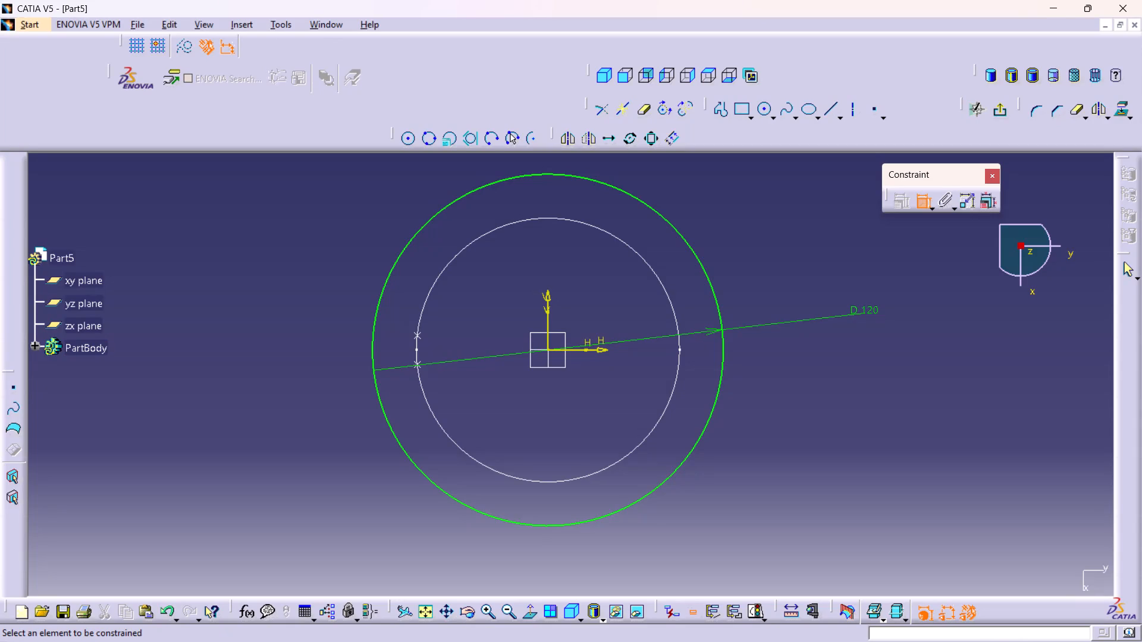
Draw a horizontal axis line about 81 mm long from the sketch origin along negative H.
click(851, 109)
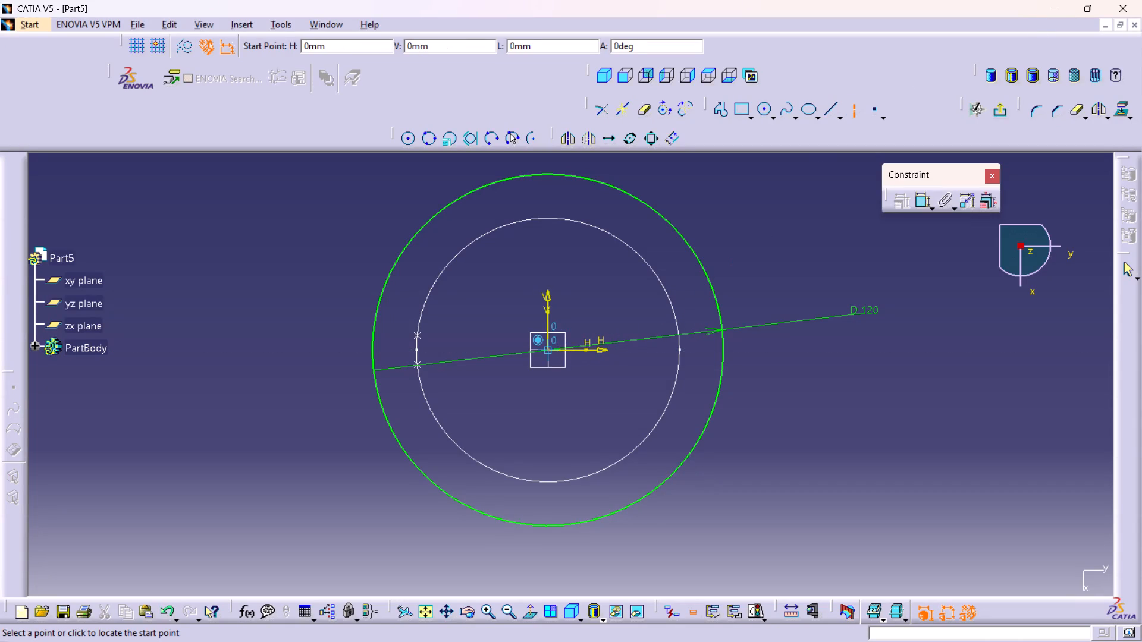
click(546, 350)
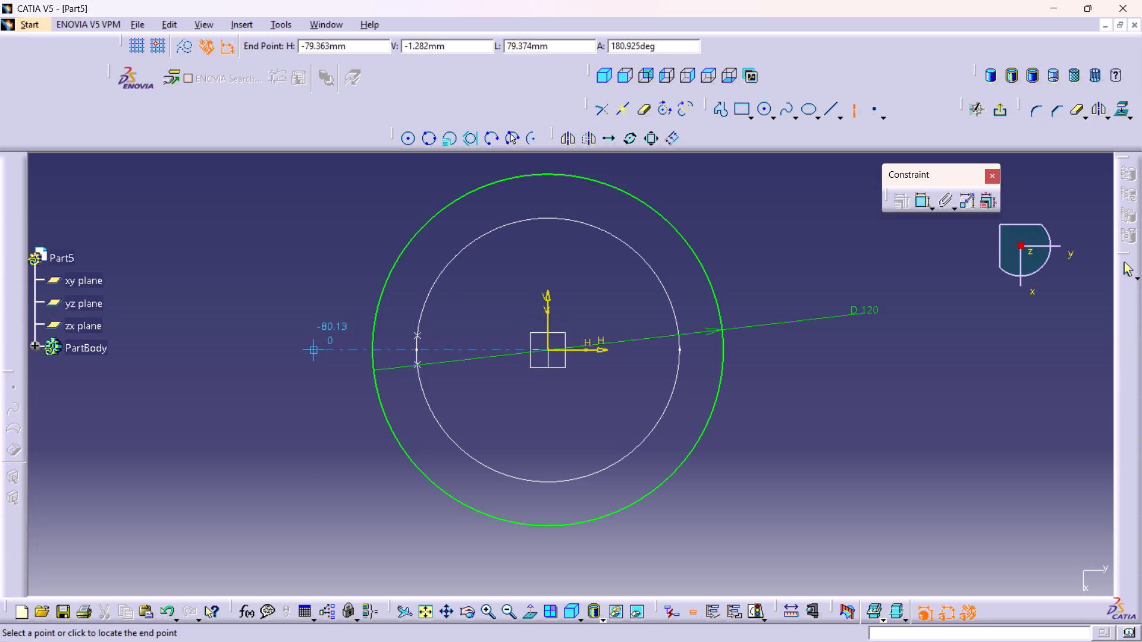
click(310, 348)
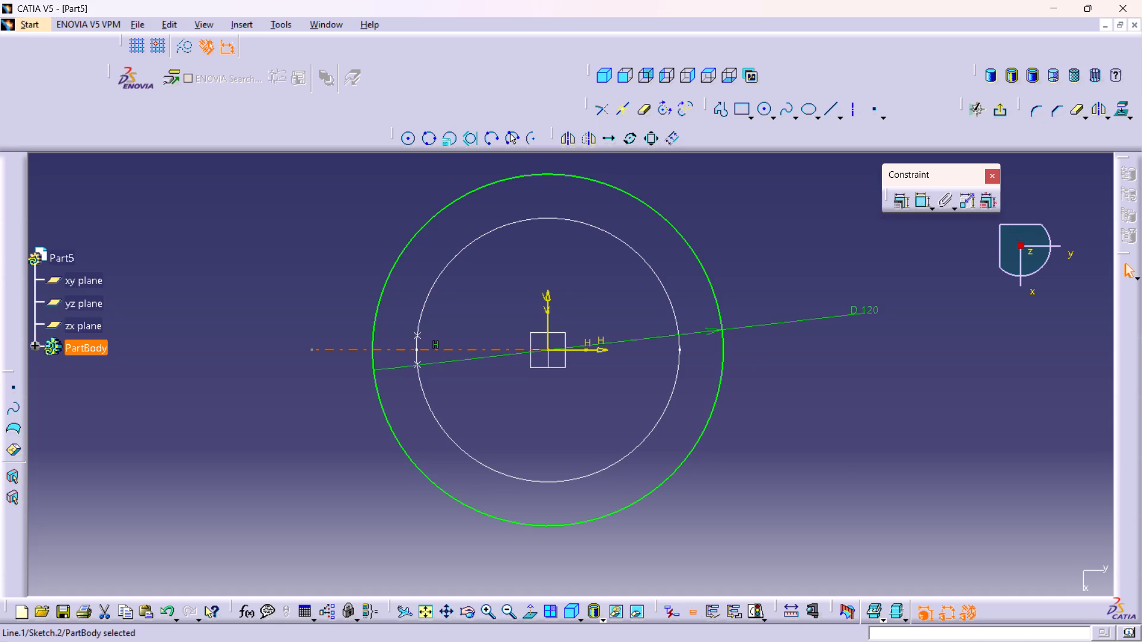
click(837, 473)
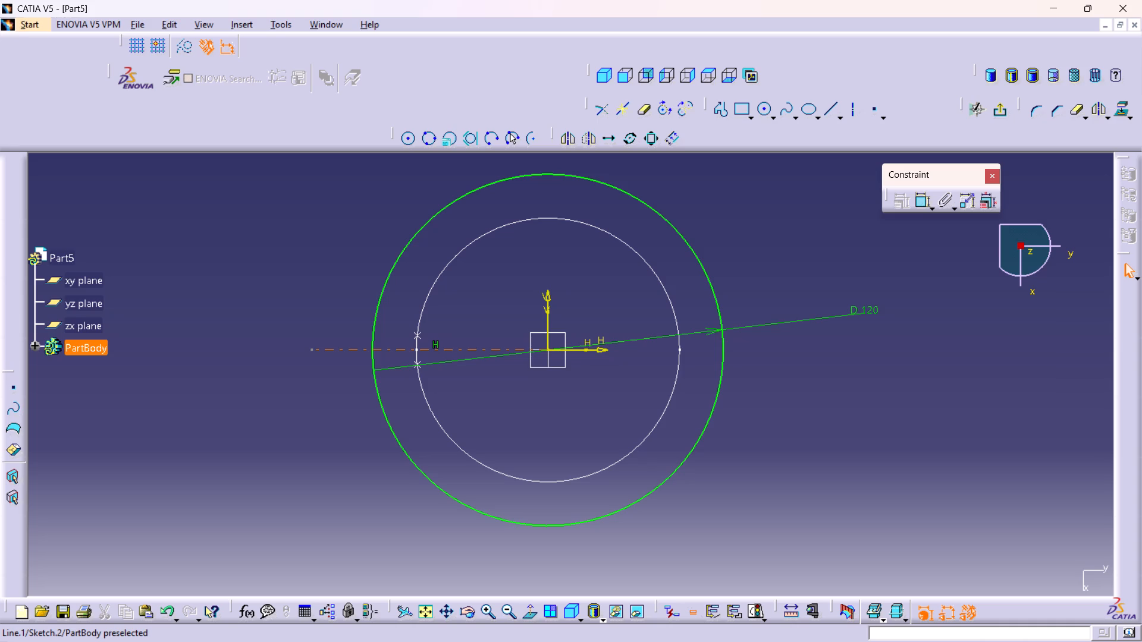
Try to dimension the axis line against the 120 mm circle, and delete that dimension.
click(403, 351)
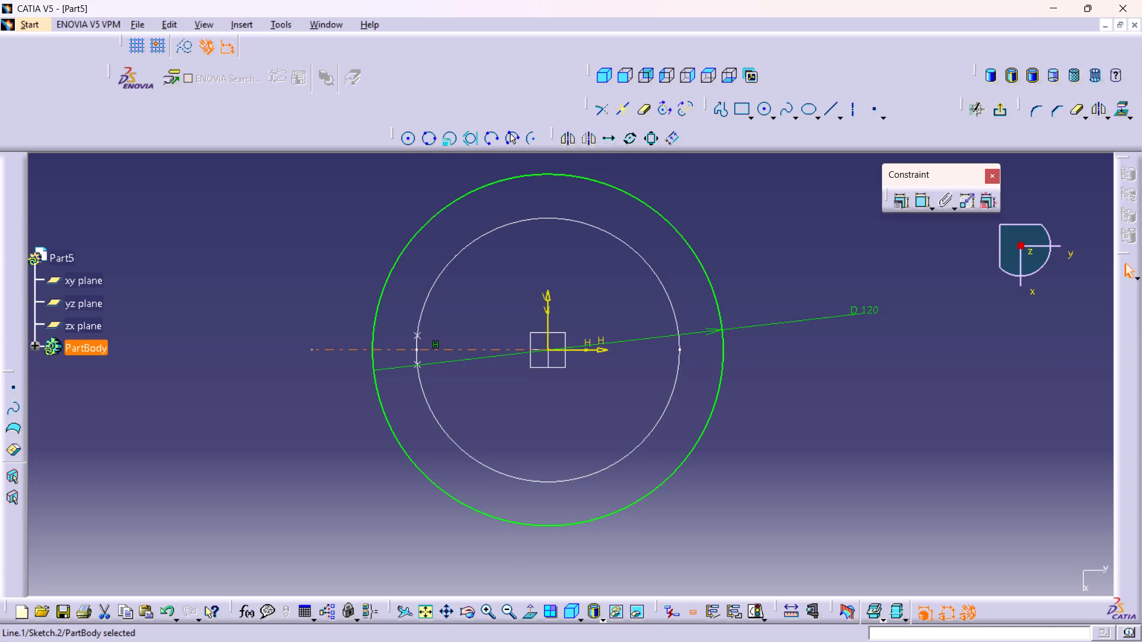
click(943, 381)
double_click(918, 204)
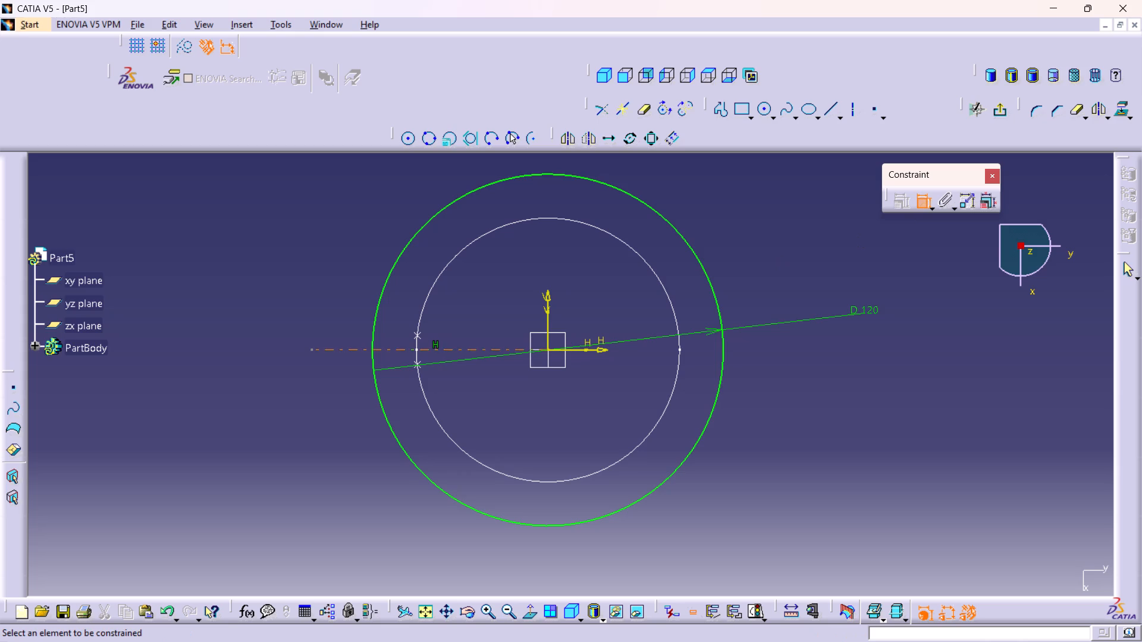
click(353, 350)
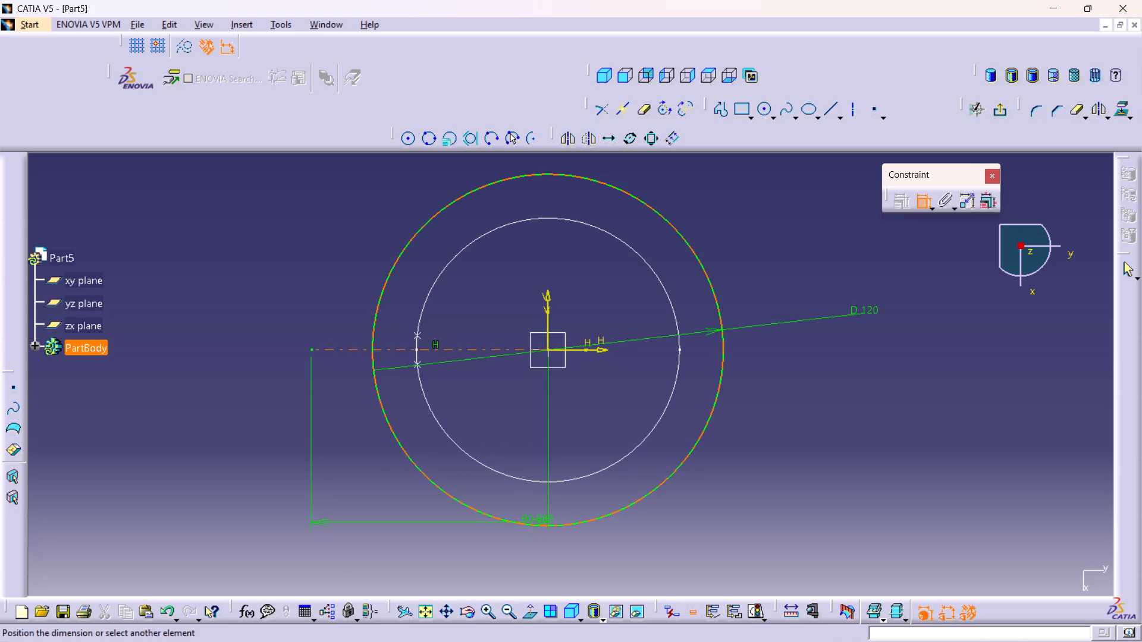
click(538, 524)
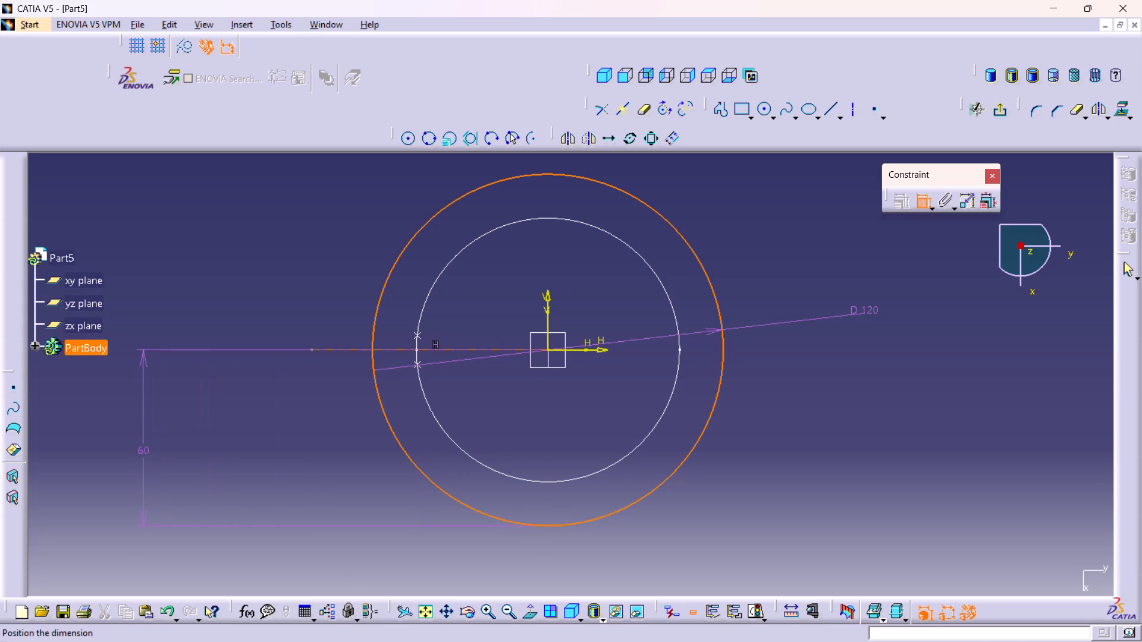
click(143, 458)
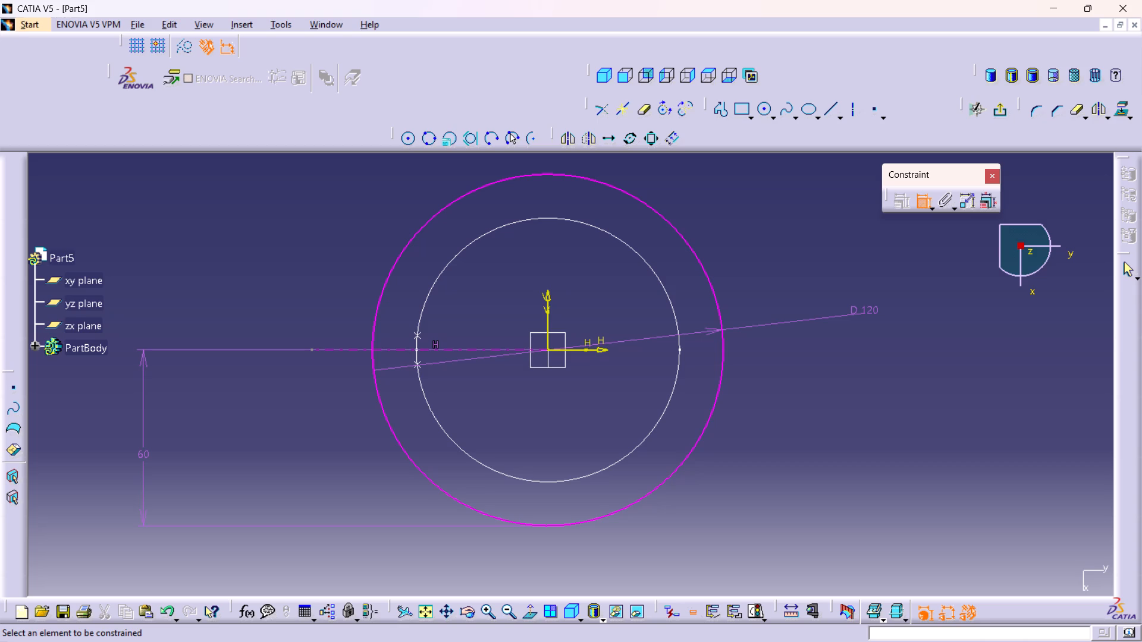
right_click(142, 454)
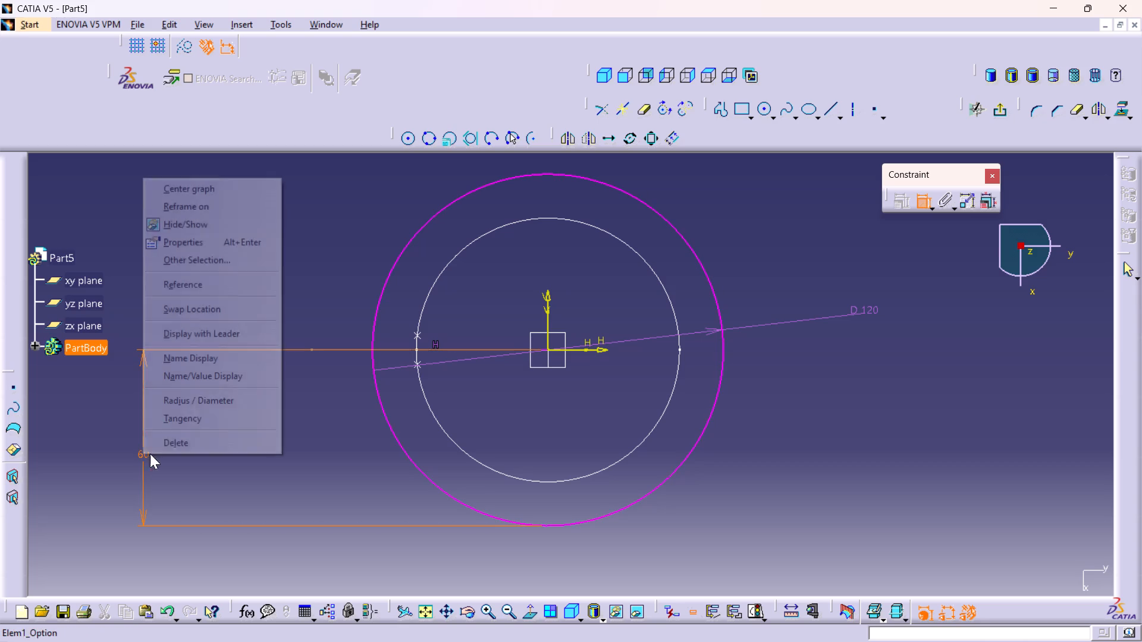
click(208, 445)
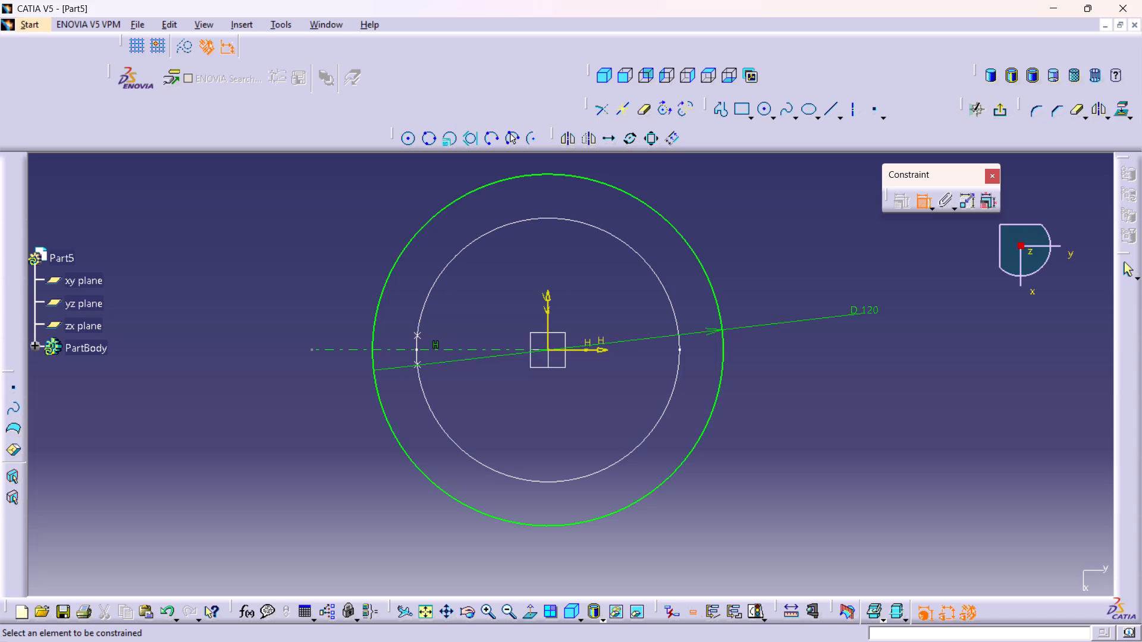
Dimension the axis line's length and set it to 75 mm.
click(329, 352)
click(360, 253)
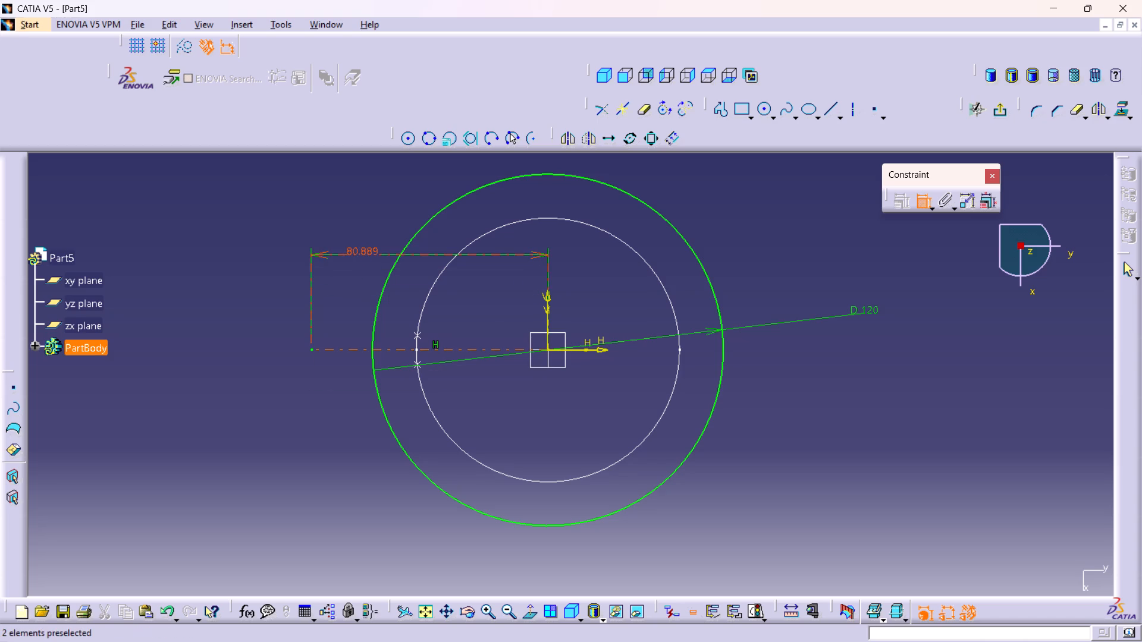
double_click(354, 247)
text(75)
key(Return)
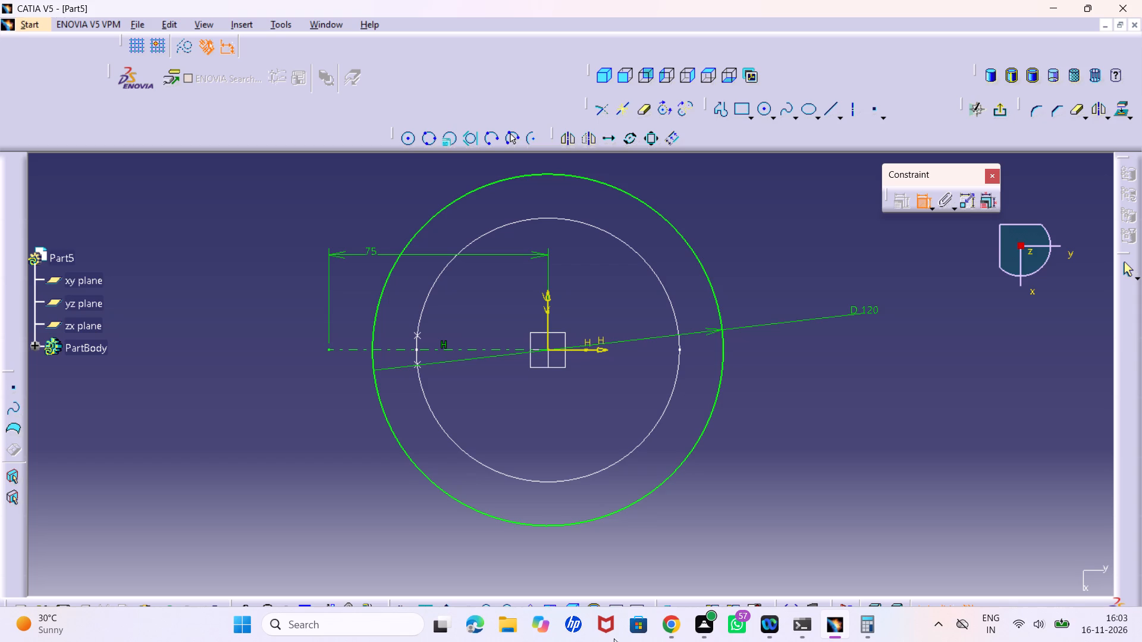
Draw a circle about 20.4 mm in diameter centred on the axis line's outer endpoint.
double_click(765, 112)
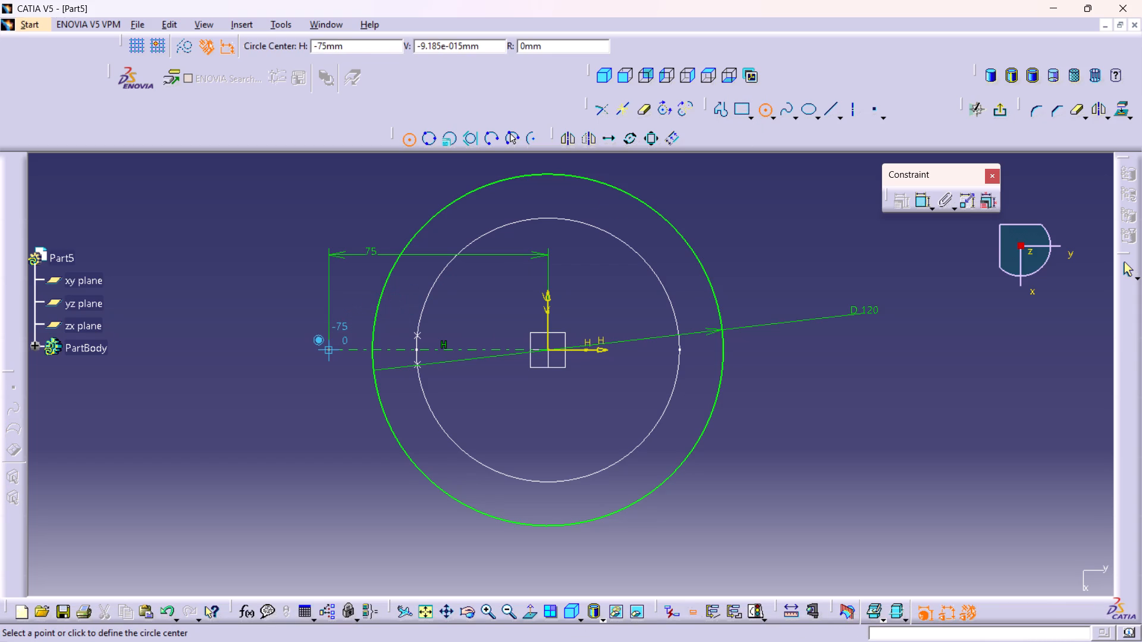
click(328, 348)
click(351, 371)
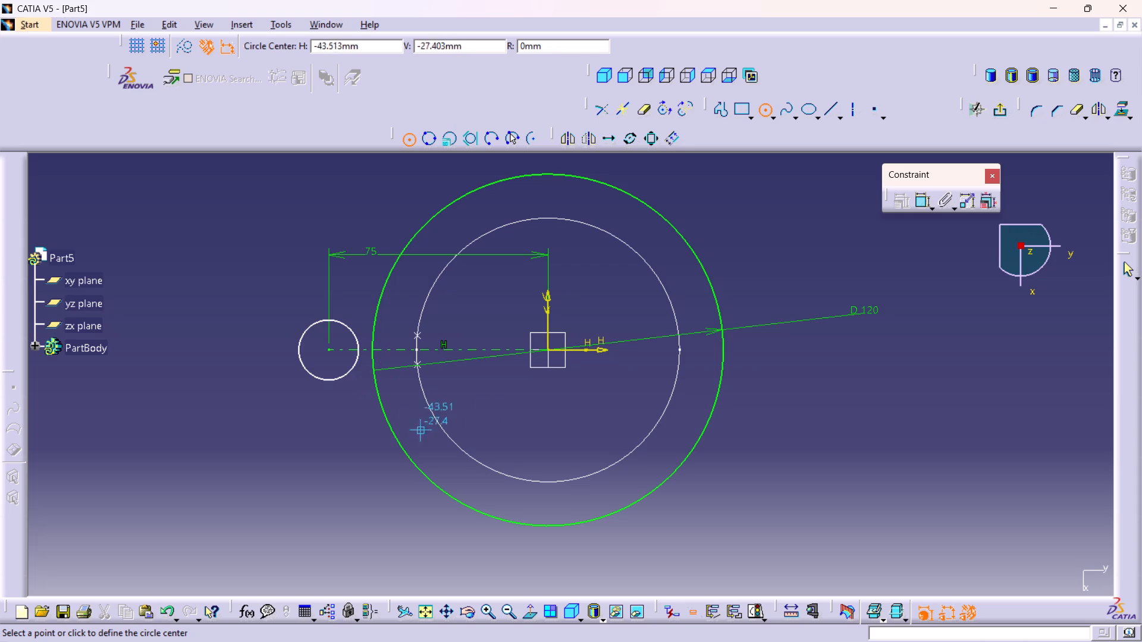
Dimension the small circle's diameter and set it to 20 mm.
click(928, 202)
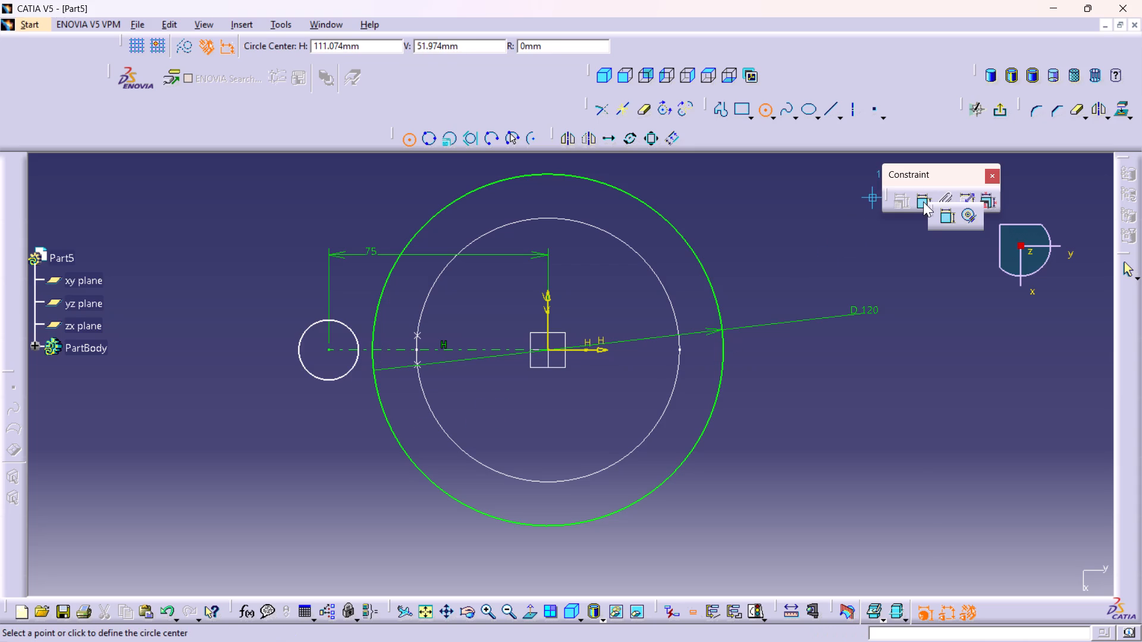
double_click(920, 202)
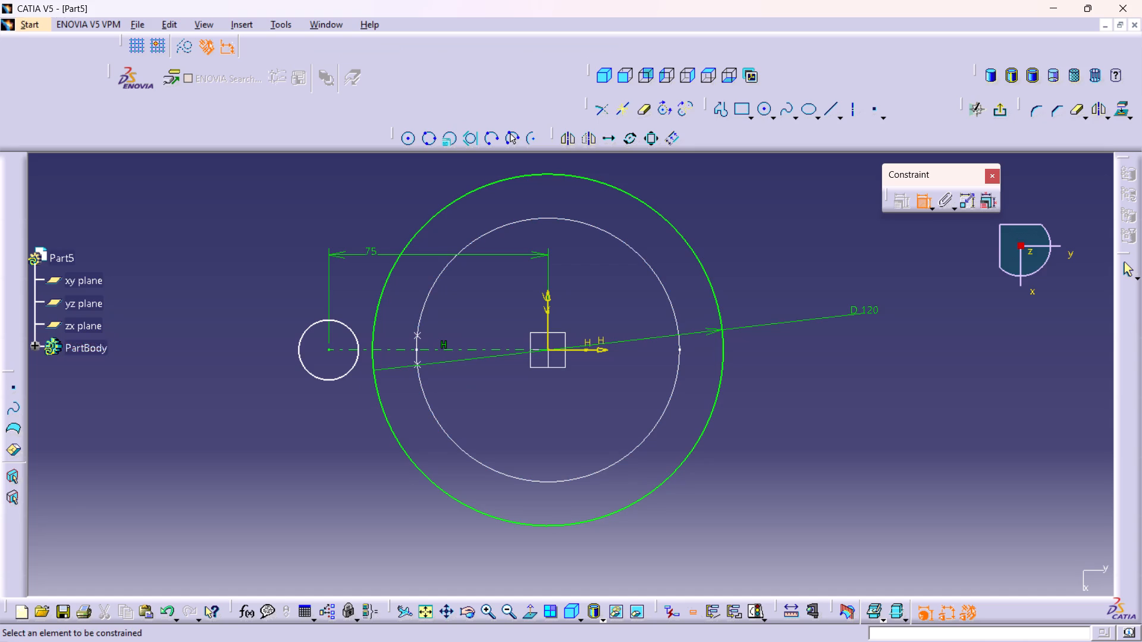
click(311, 325)
click(287, 306)
double_click(284, 304)
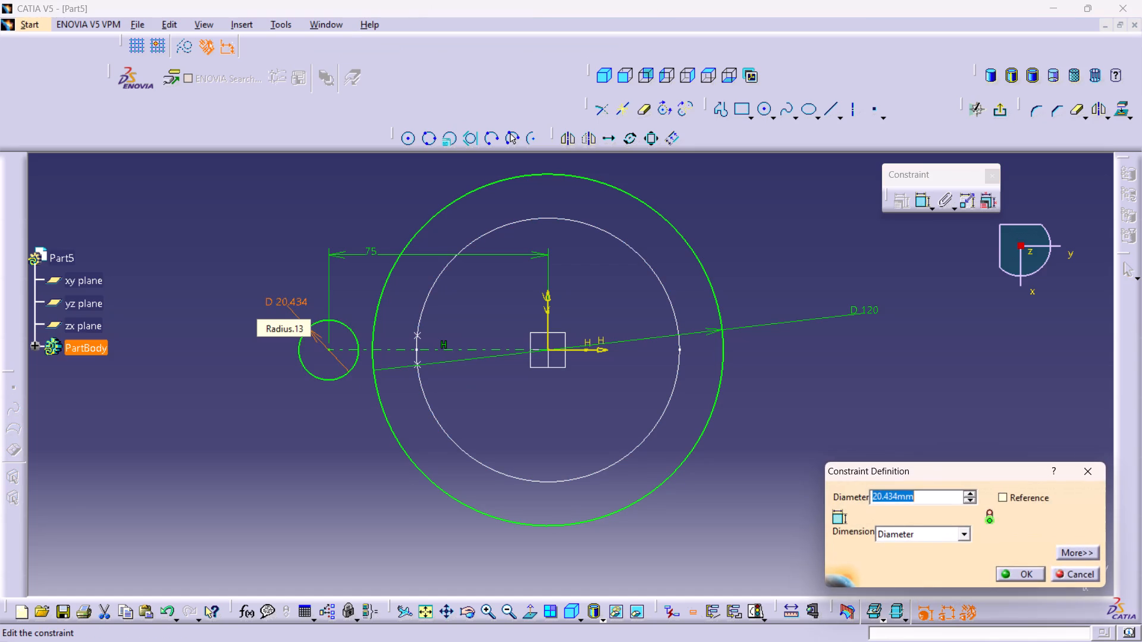
text(20)
key(Return)
click(323, 455)
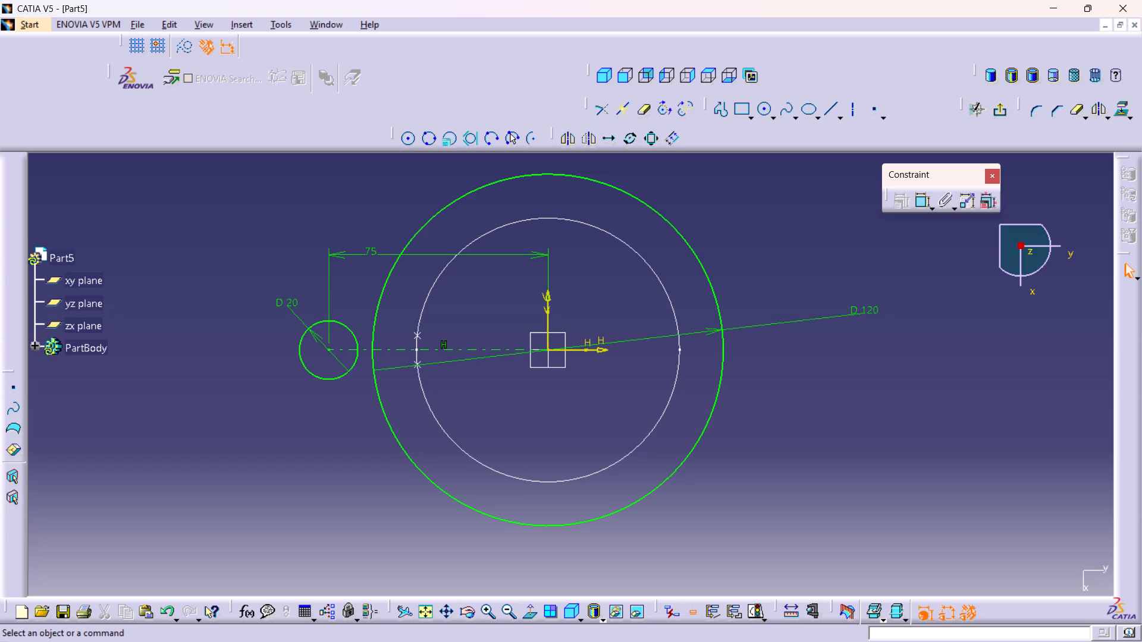
Draw a slanted Profile line from the H axis outside the 20 mm circle, across its lower side, to just inside the 120 mm circle's lower-left arc.
middle_drag(291, 448, 361, 468)
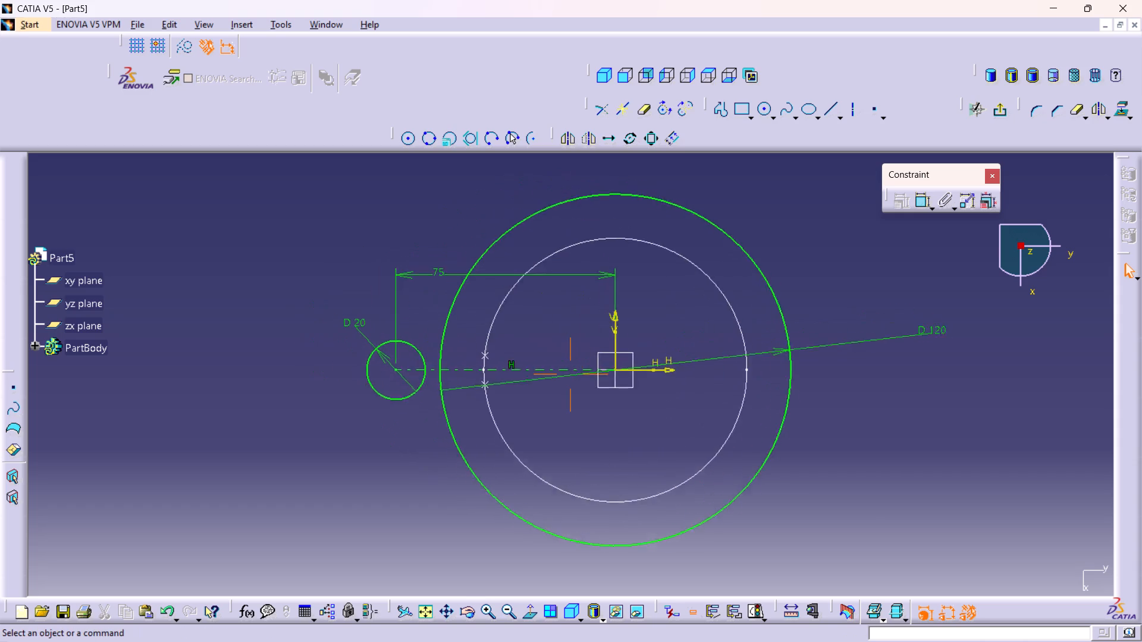
middle_drag(361, 468, 398, 492)
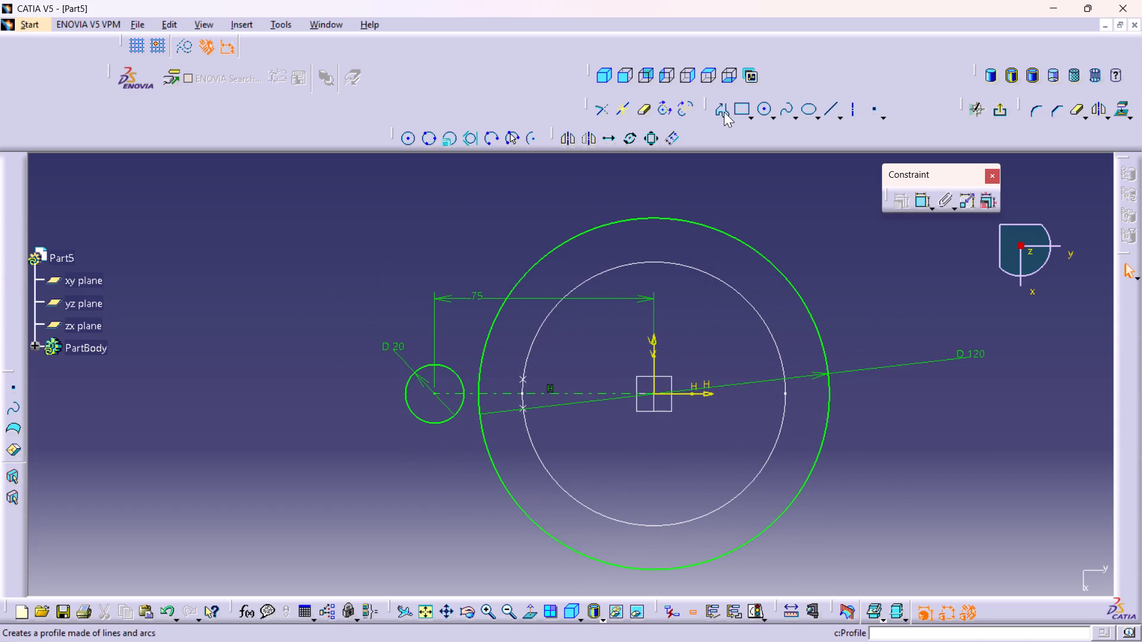
double_click(724, 110)
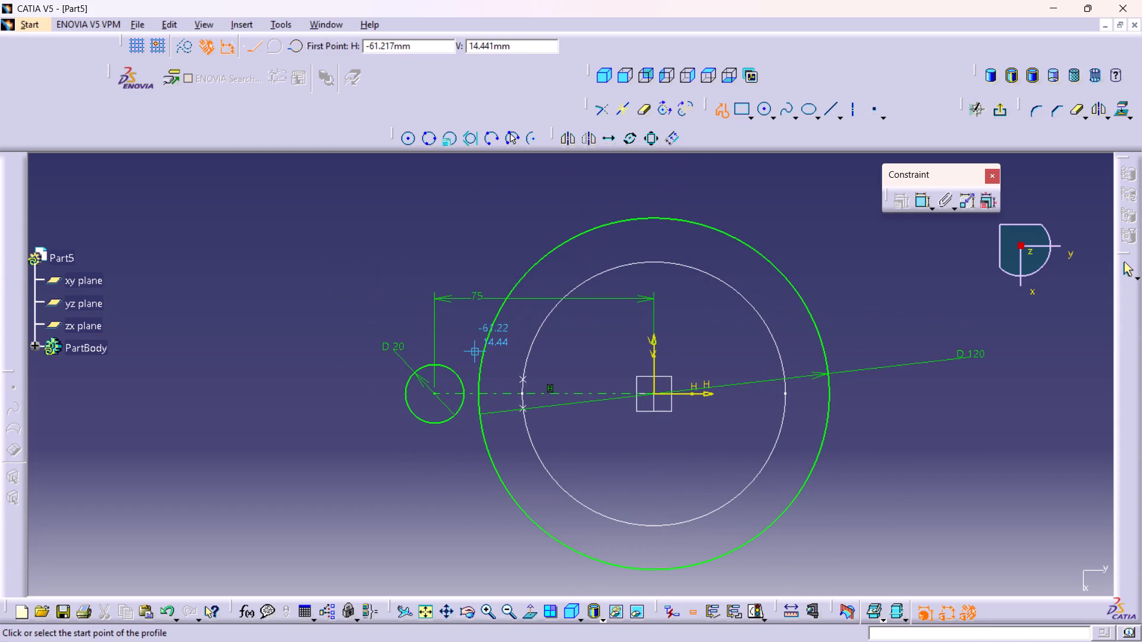
click(420, 354)
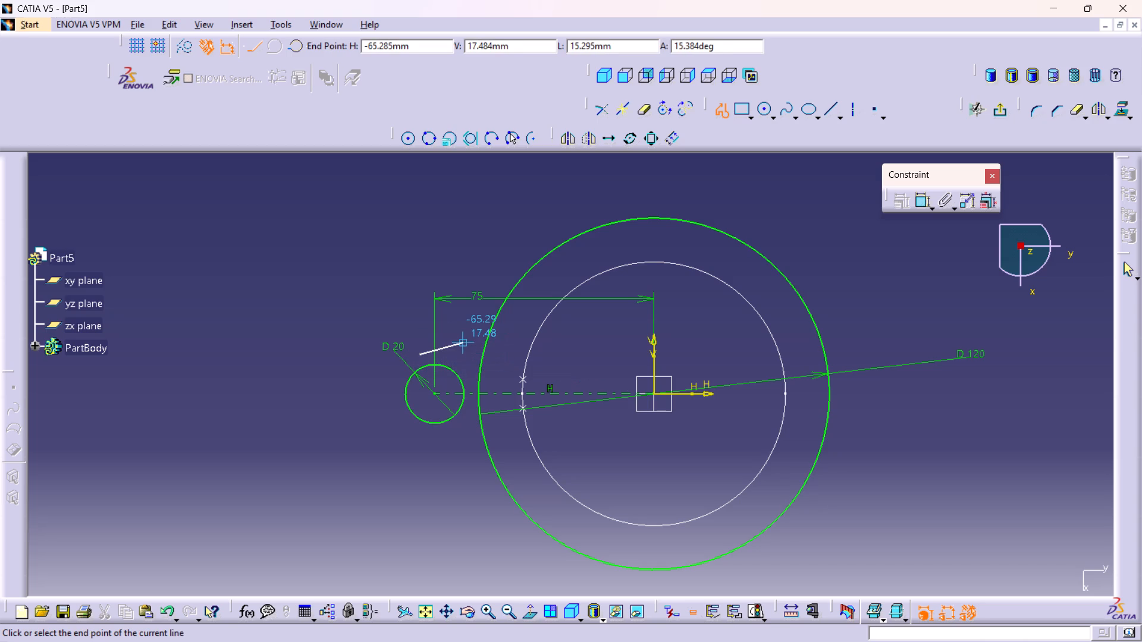
key(ctrl+z)
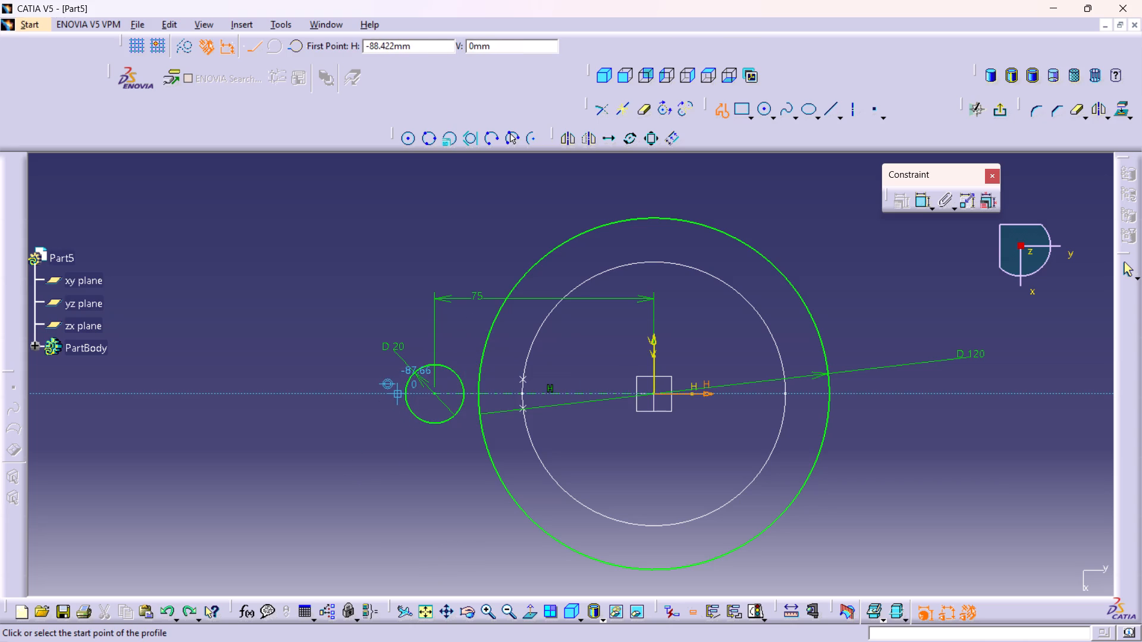
click(386, 394)
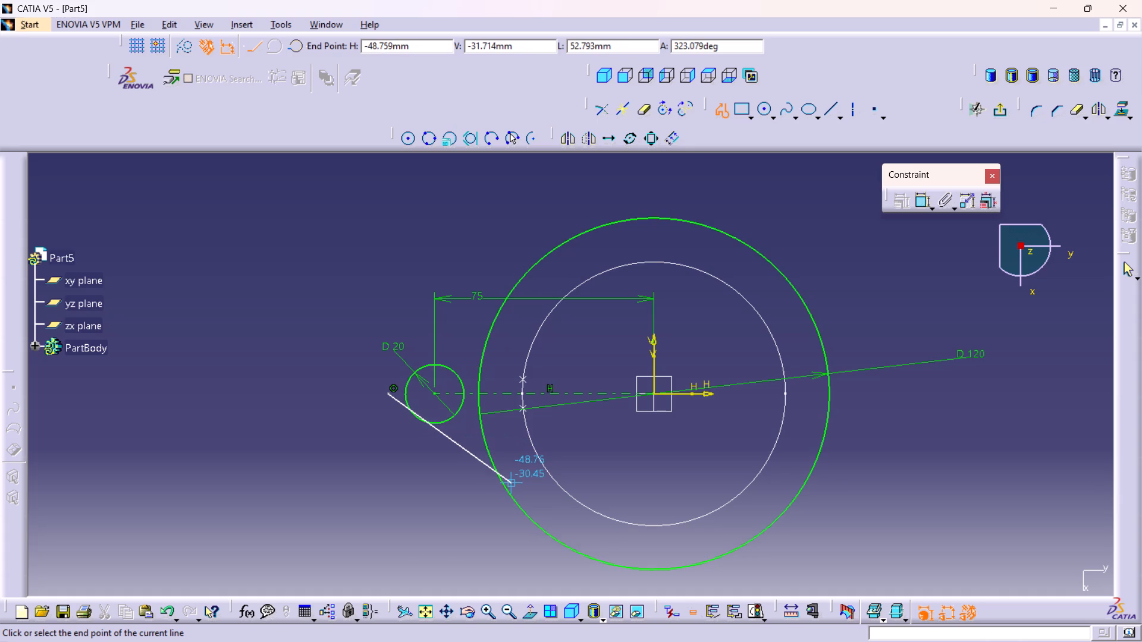
click(526, 506)
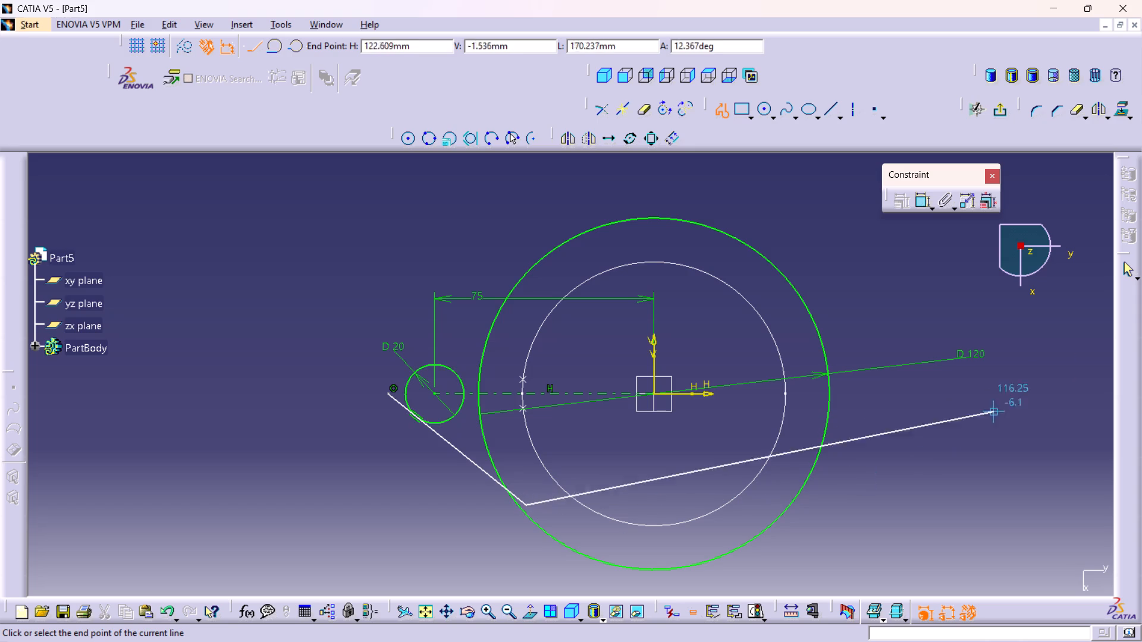
click(1126, 273)
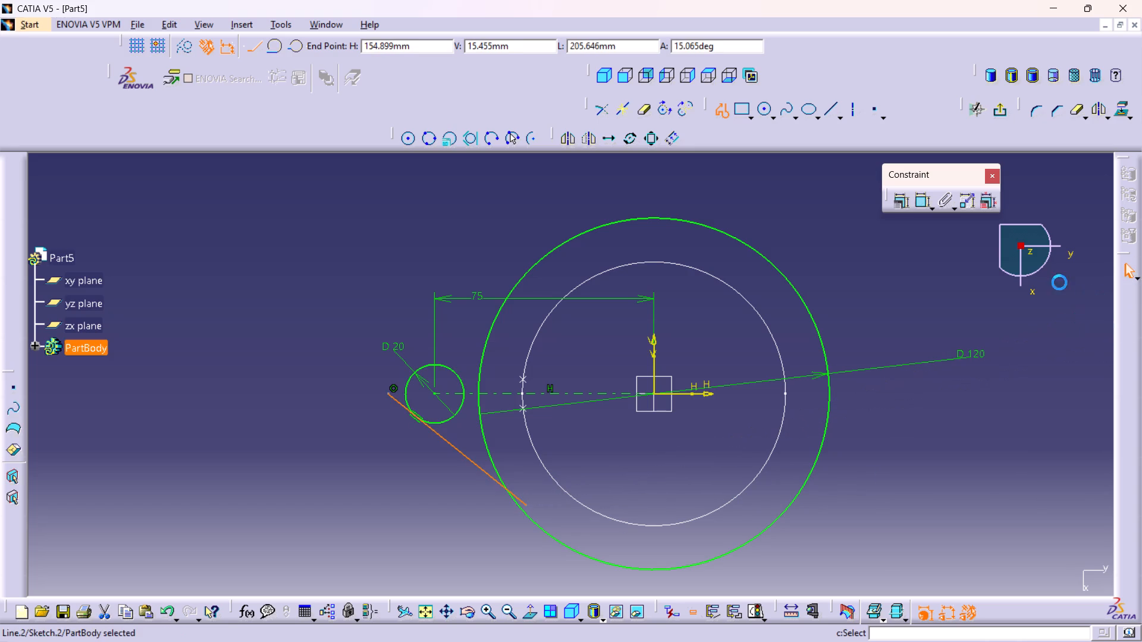
click(926, 279)
Quick Trim both overhanging ends of the slanted line back to the 120 mm and 20 mm circles.
double_click(925, 202)
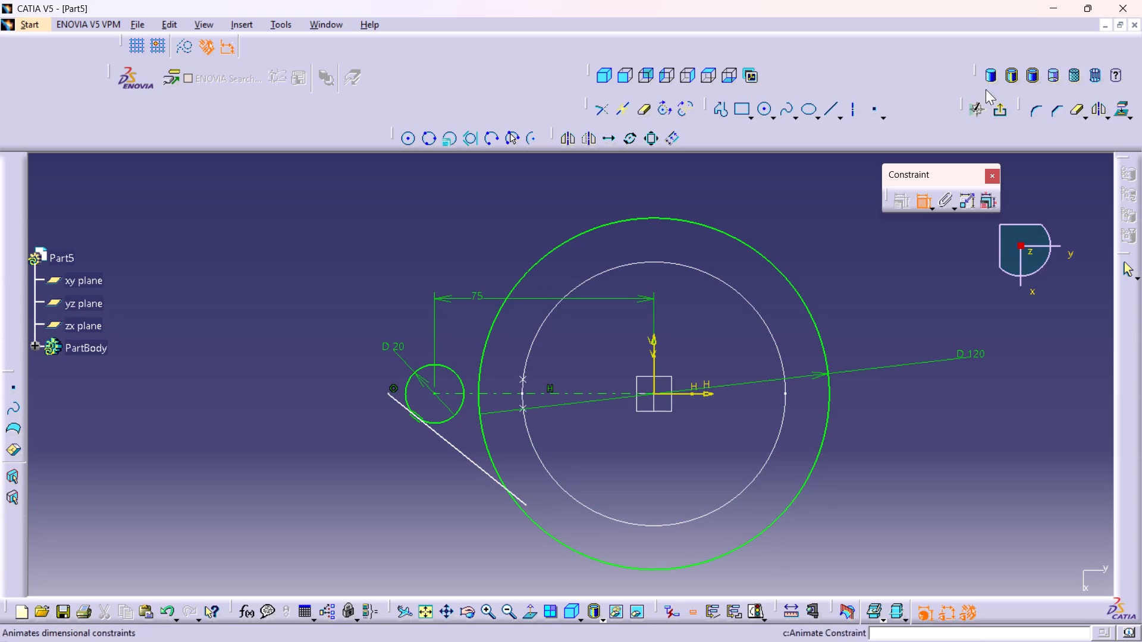
double_click(1068, 109)
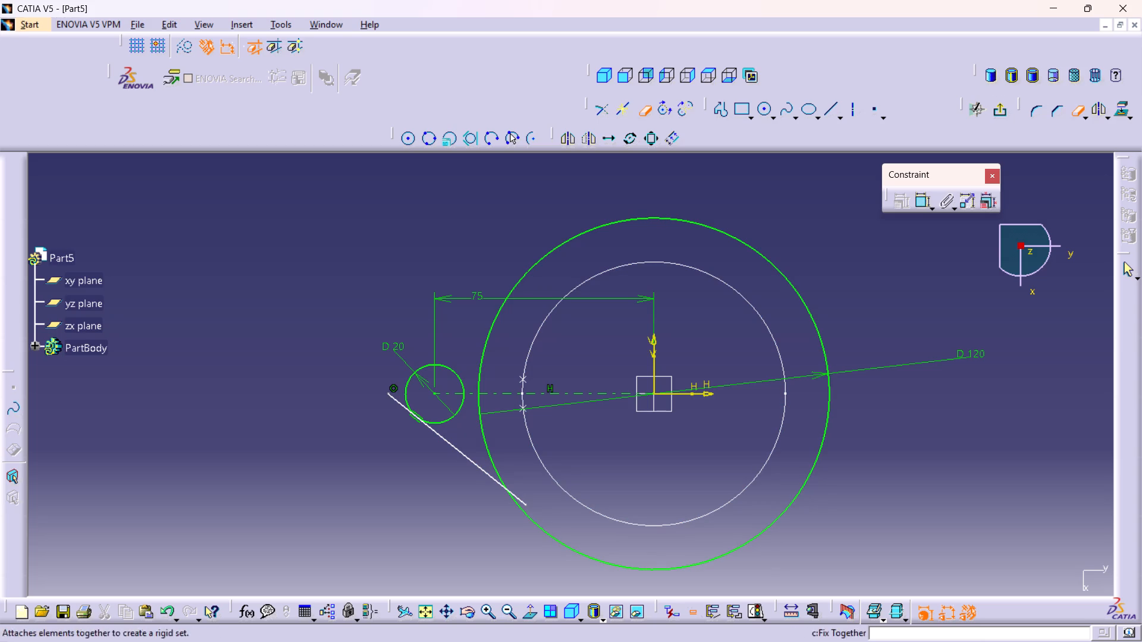
click(519, 498)
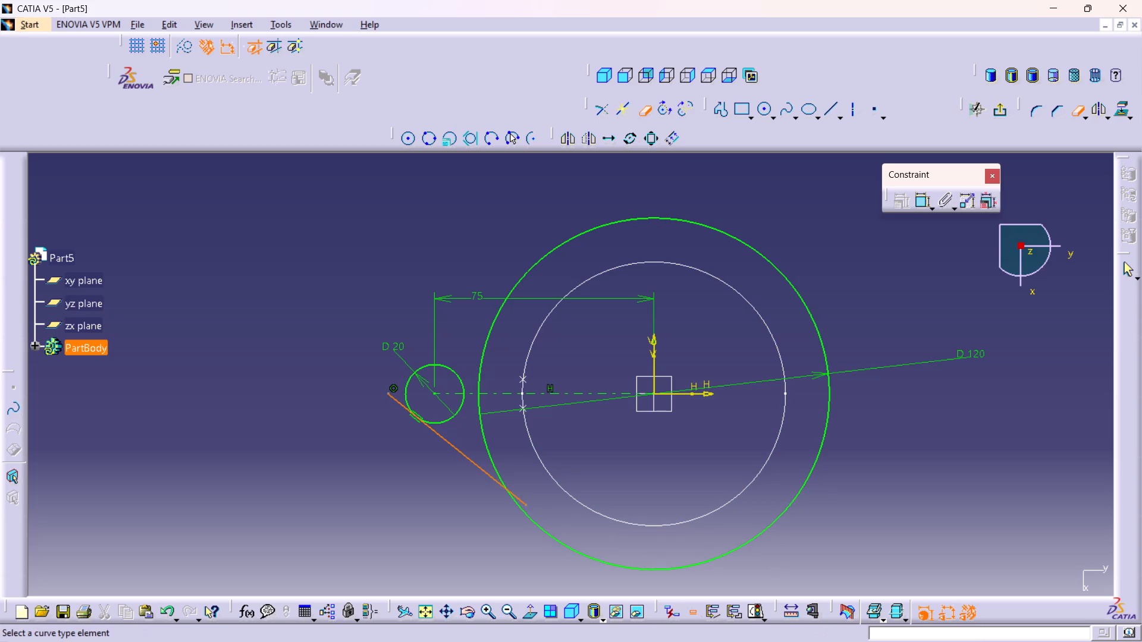
click(393, 398)
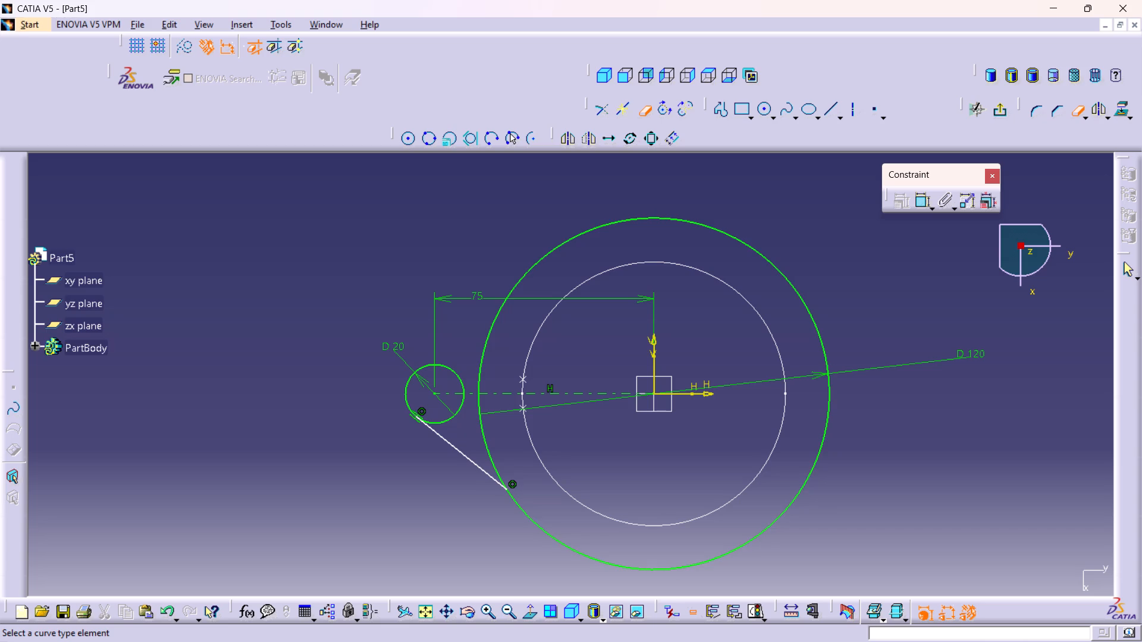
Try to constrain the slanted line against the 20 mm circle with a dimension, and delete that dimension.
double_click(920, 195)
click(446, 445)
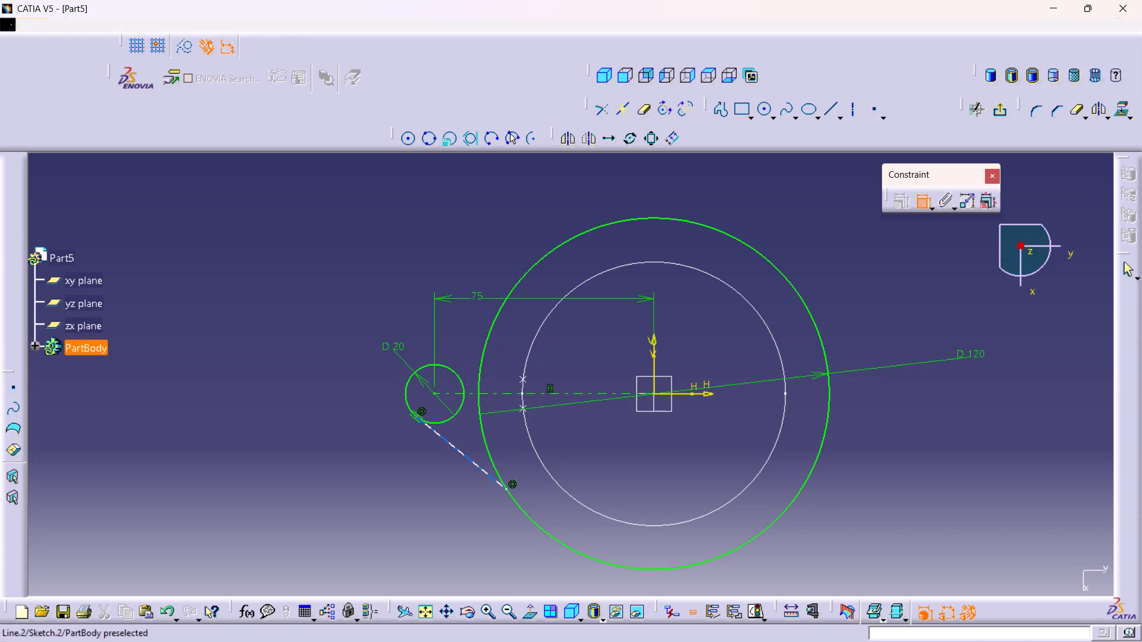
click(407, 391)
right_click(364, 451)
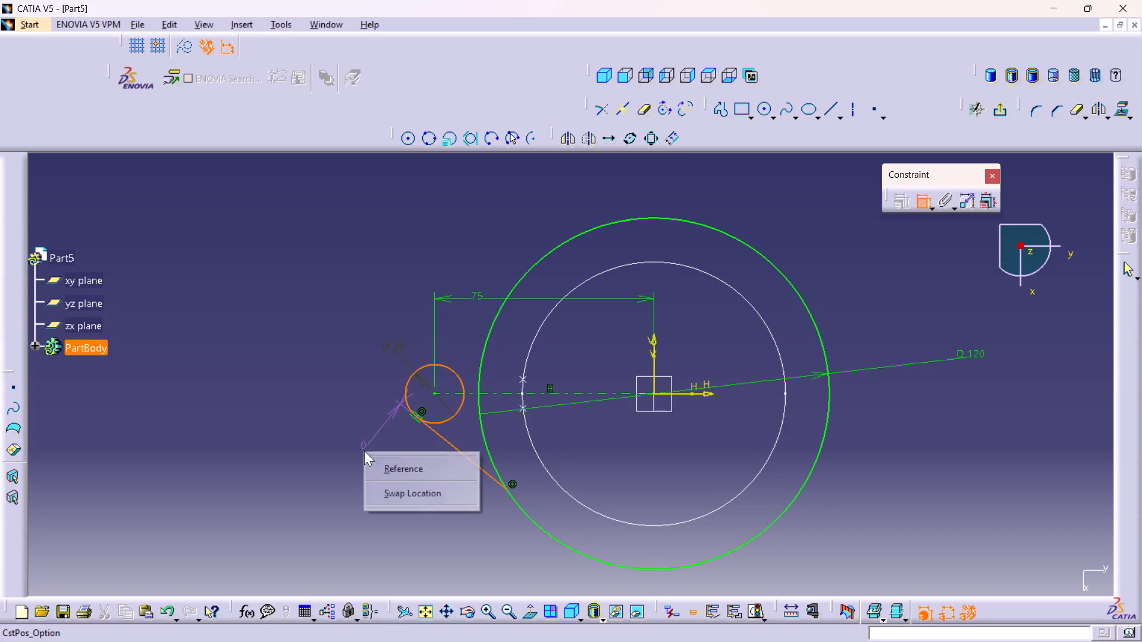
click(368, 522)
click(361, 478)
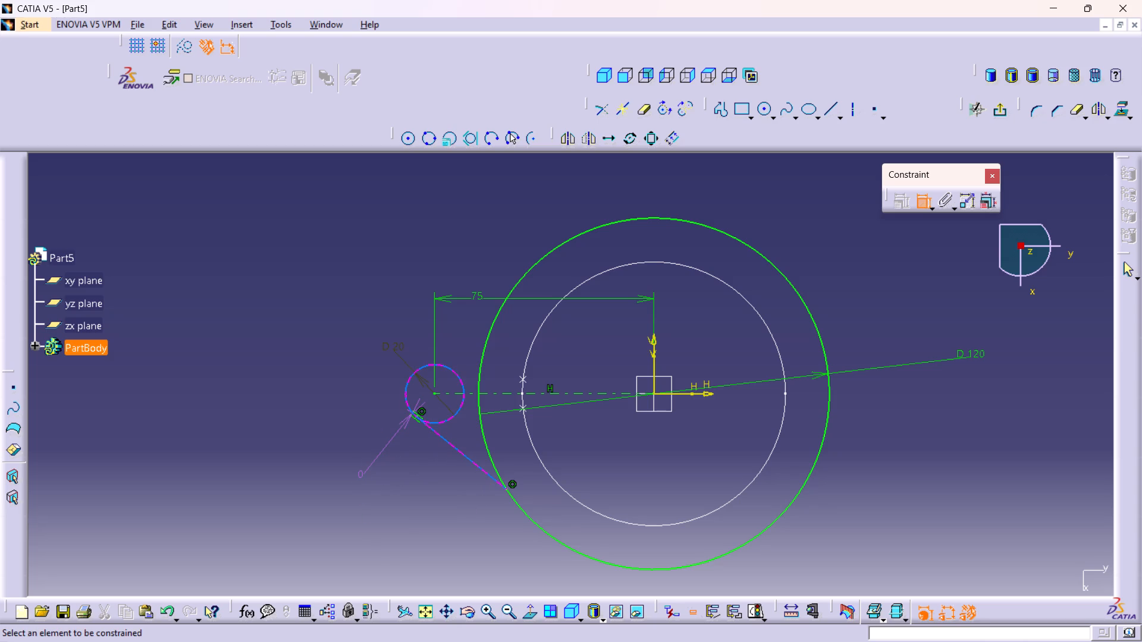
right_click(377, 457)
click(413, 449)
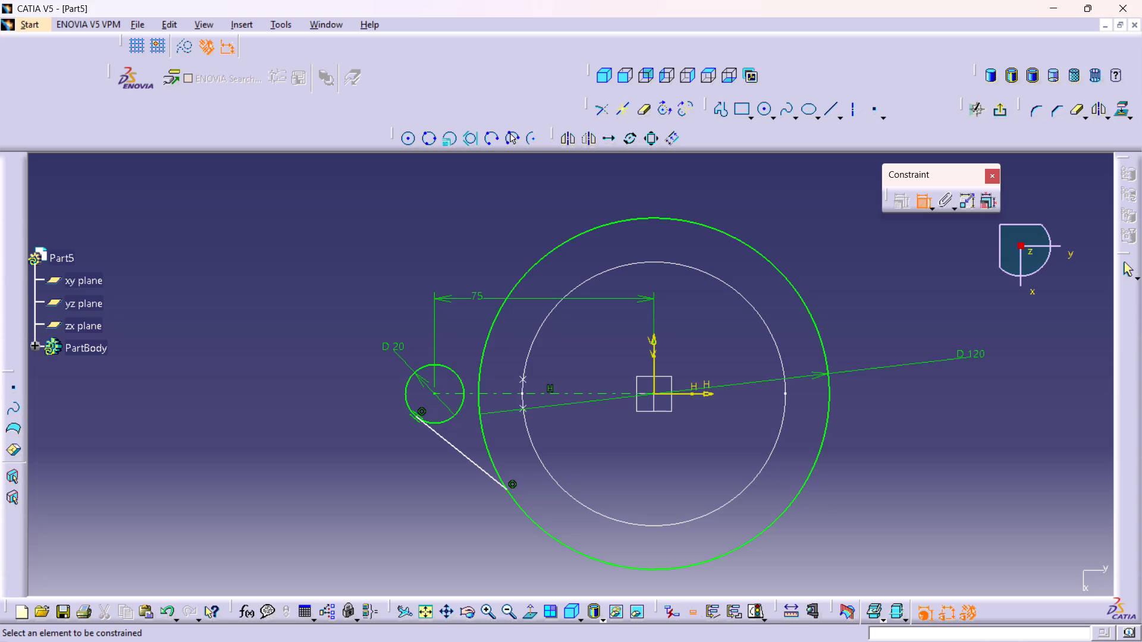
Dimension the angle between the slanted line and the horizontal axis line and set it to 32.5 degrees.
click(451, 445)
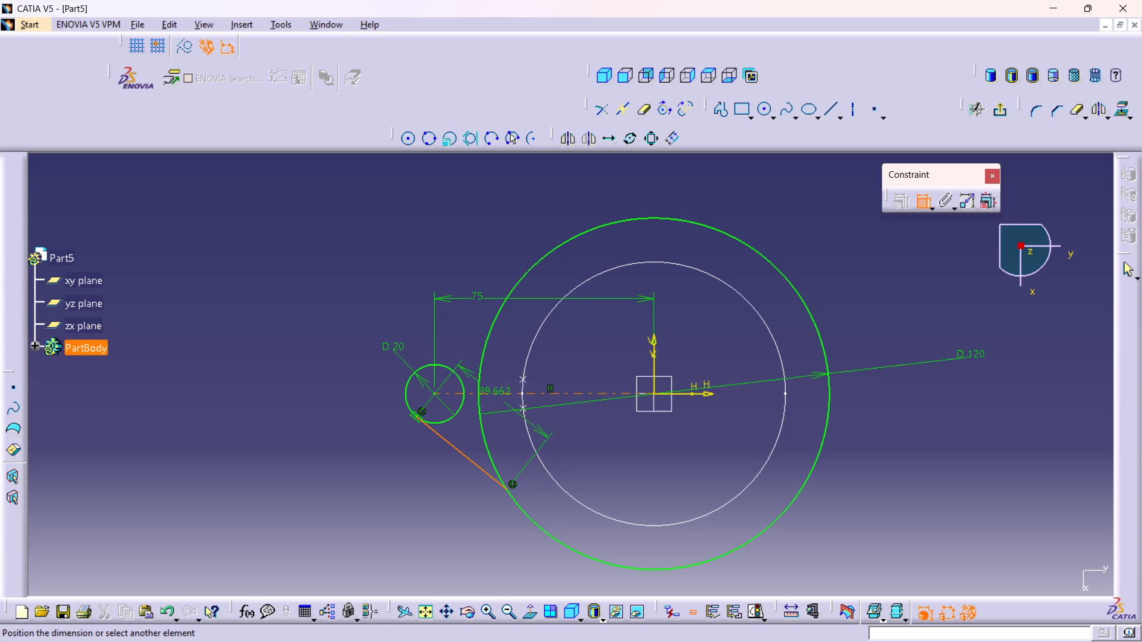
click(495, 394)
click(593, 450)
double_click(586, 445)
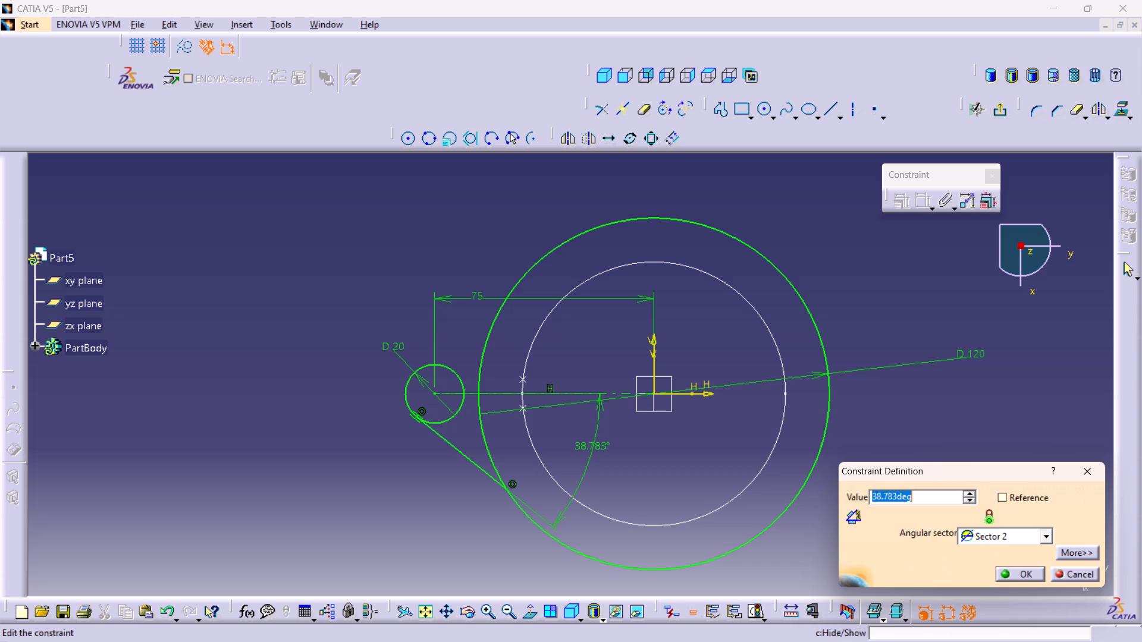
text(32.5)
key(Return)
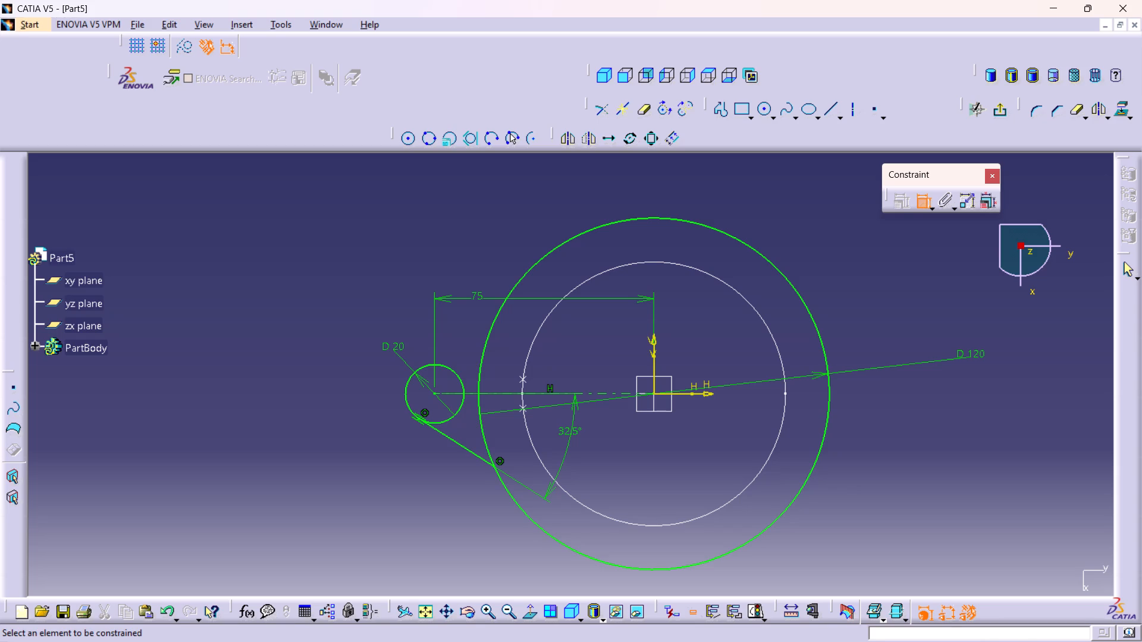
Mirror the slanted line about the horizontal axis line.
click(917, 200)
click(451, 442)
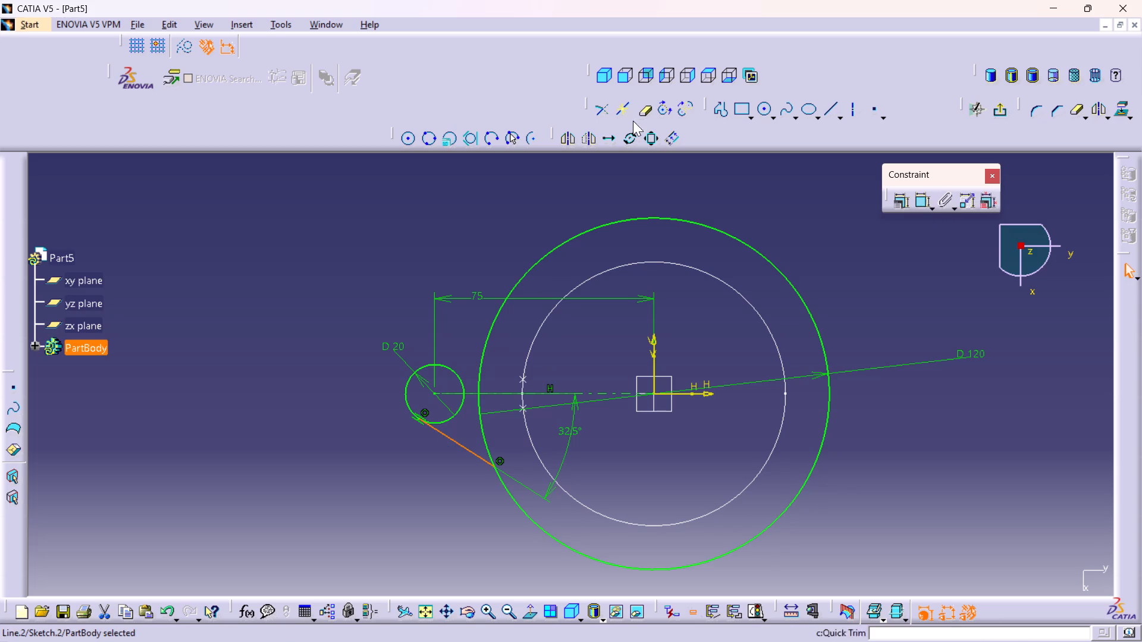
click(568, 139)
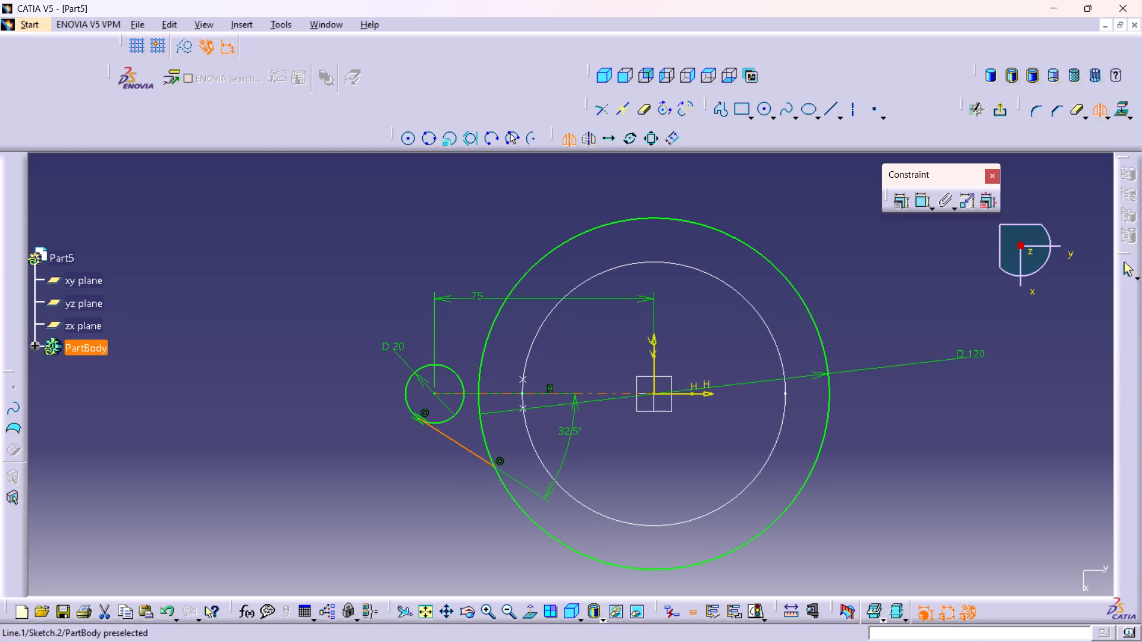
click(594, 394)
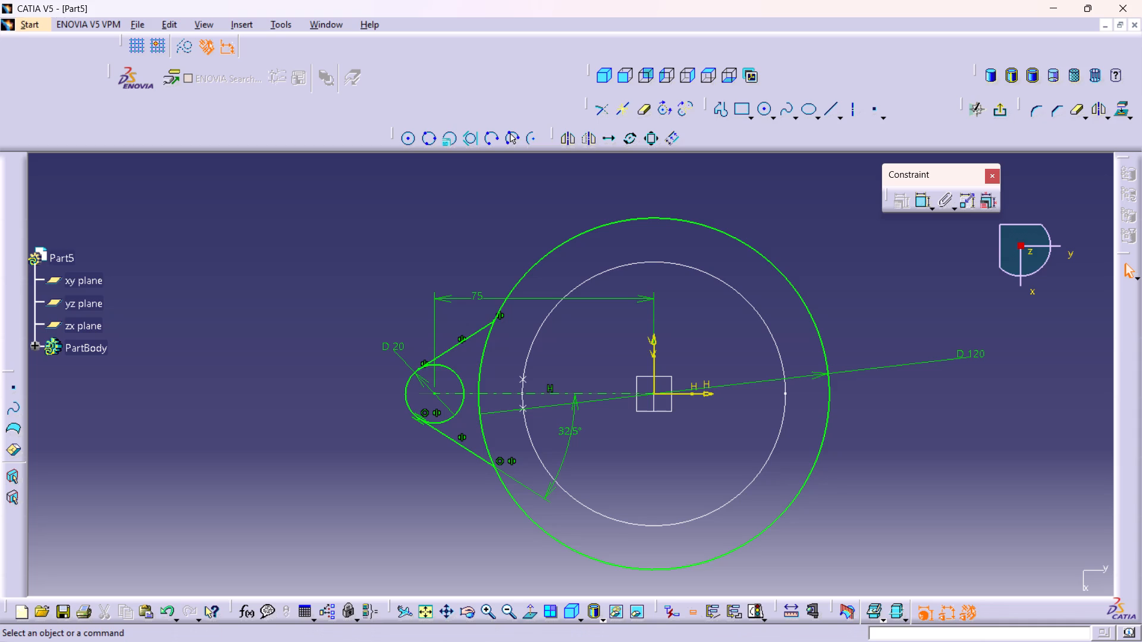
Quick Trim the inner arcs of the 20 mm and 120 mm circles between the slanted lines, and exit the sketch.
scroll(1141, 0, up, 1)
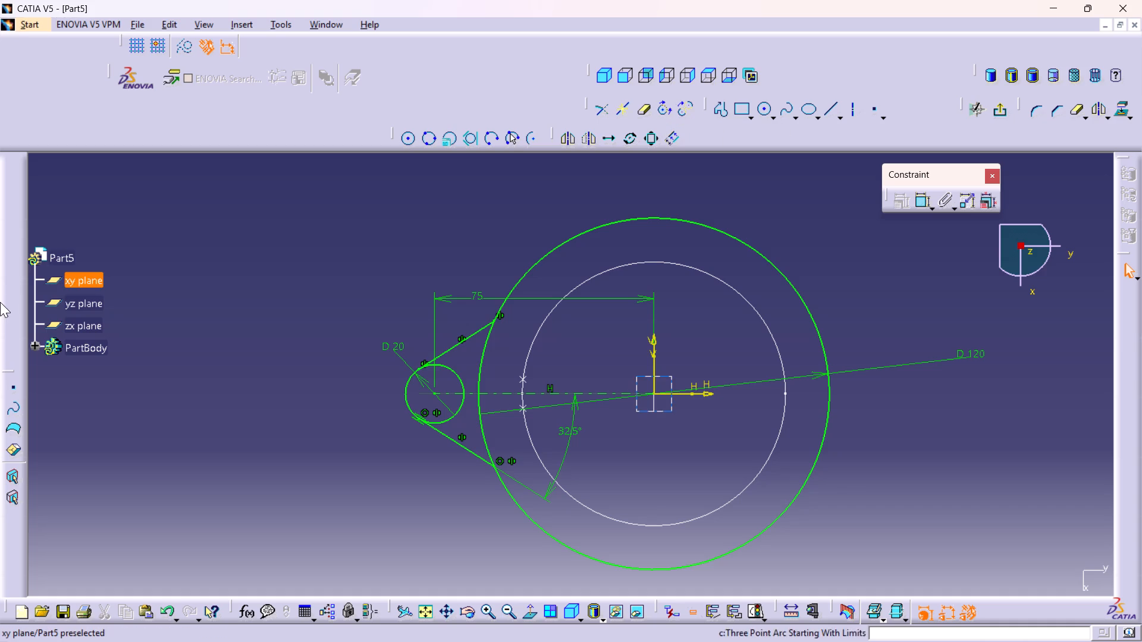
double_click(647, 106)
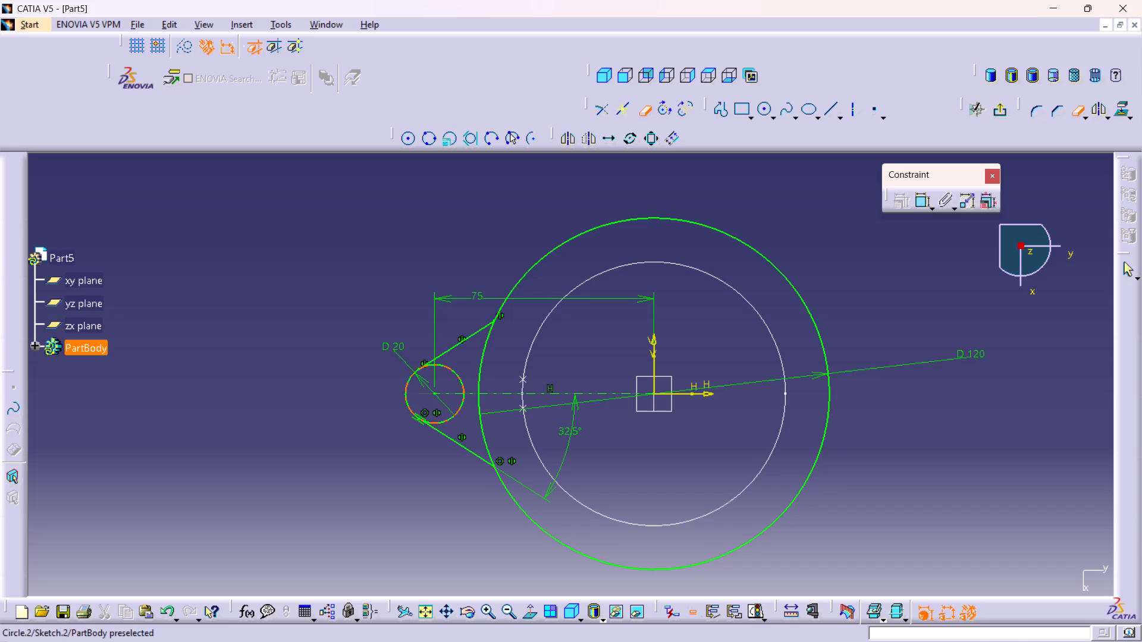
click(455, 373)
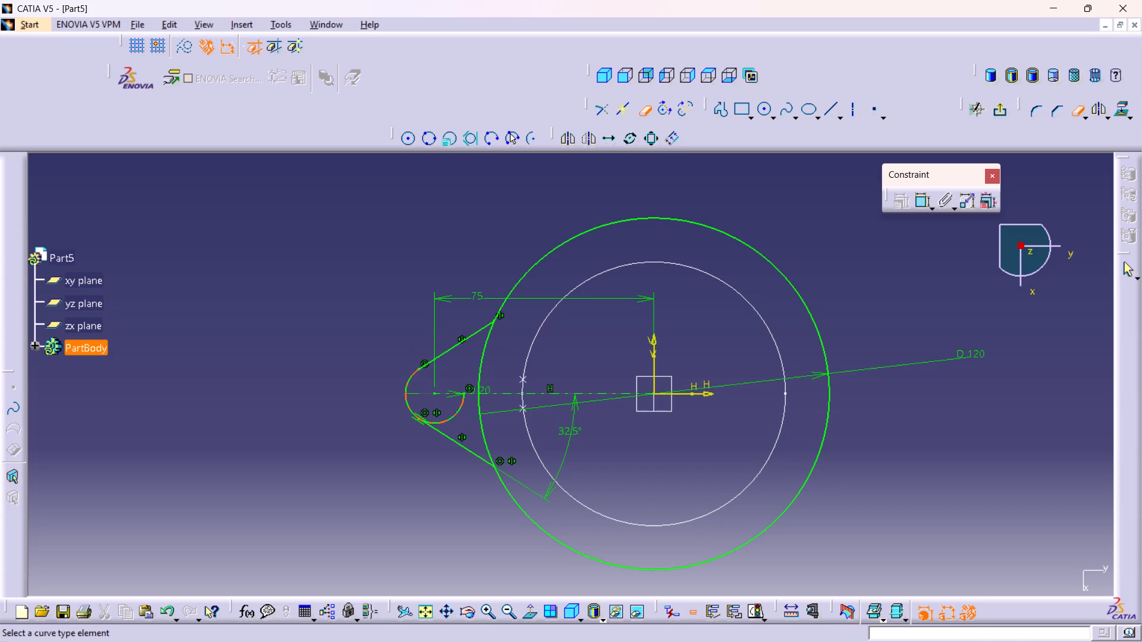
click(449, 418)
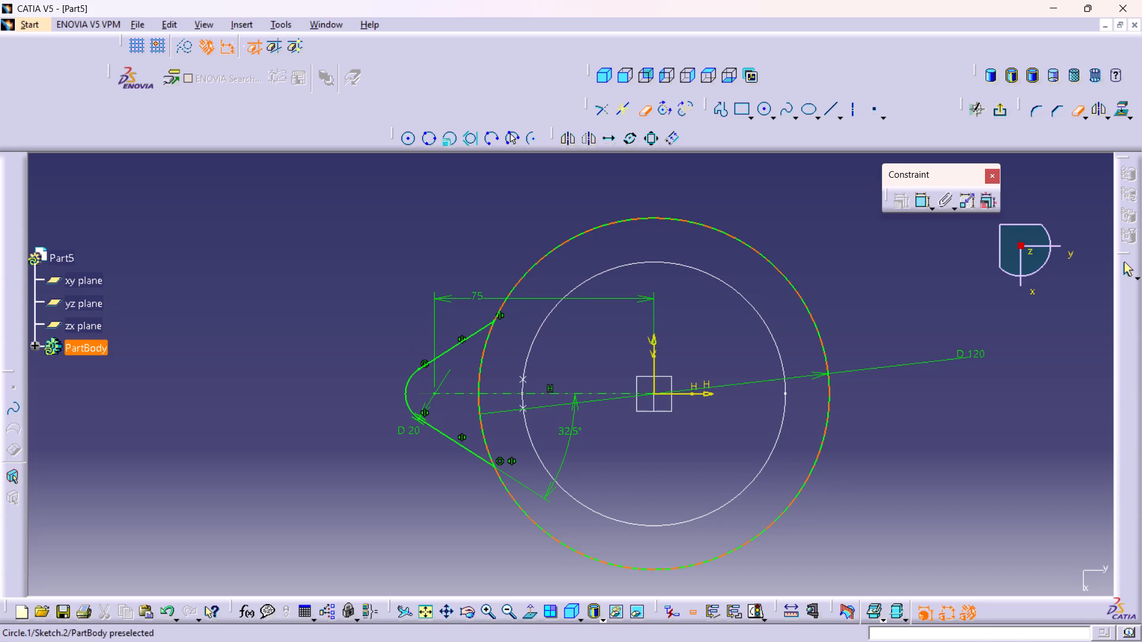
click(482, 376)
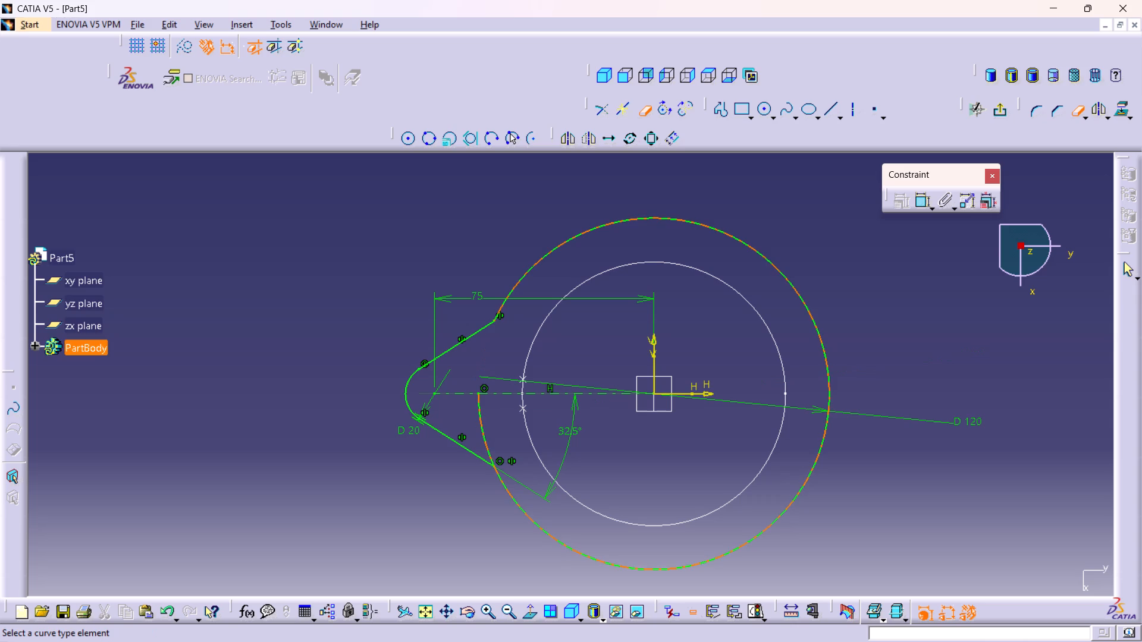
click(483, 434)
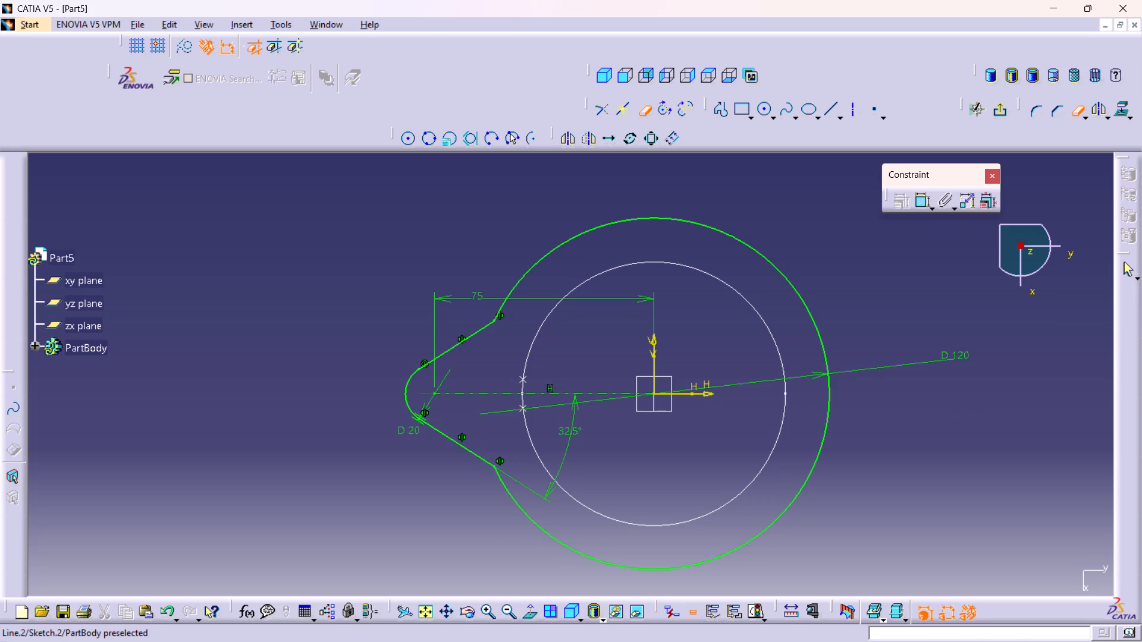
middle_drag(665, 426, 680, 462)
right_click(665, 426)
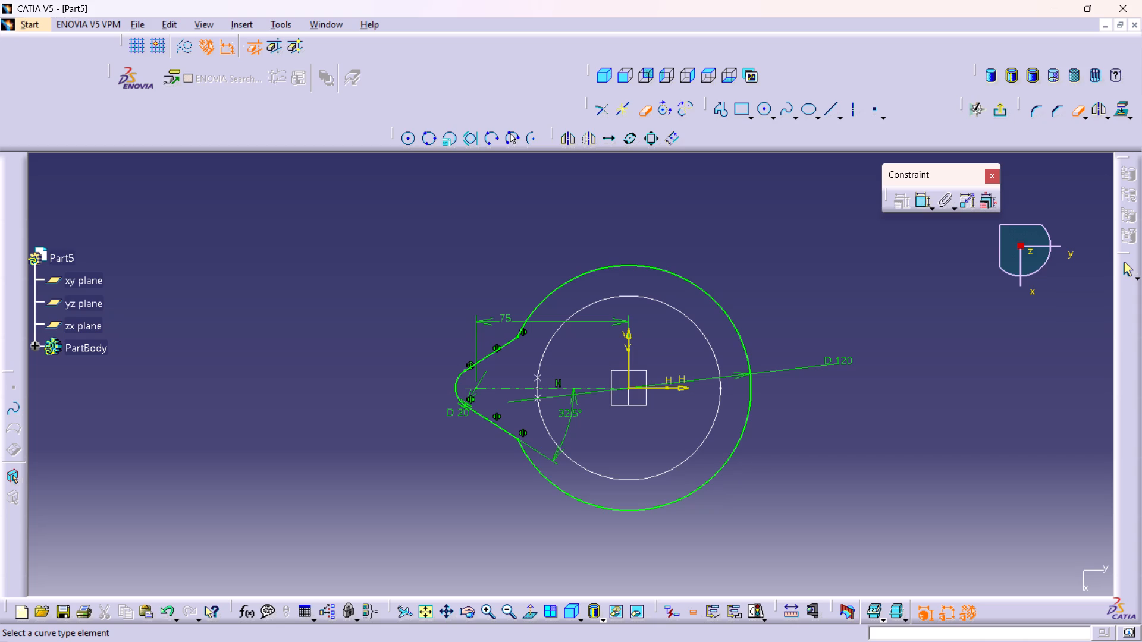
click(999, 112)
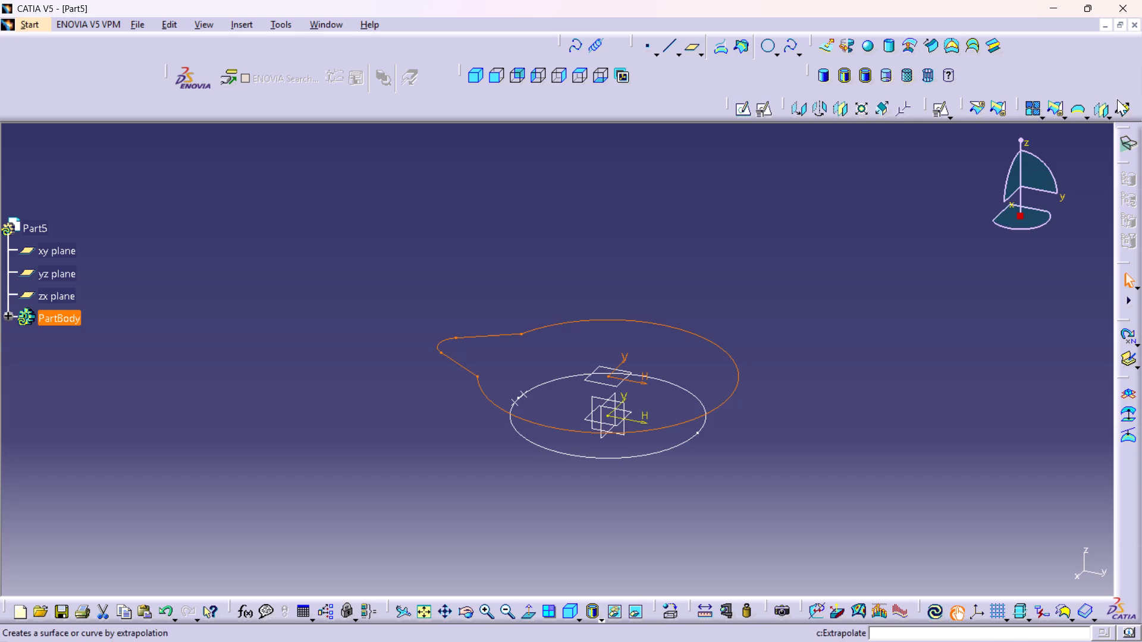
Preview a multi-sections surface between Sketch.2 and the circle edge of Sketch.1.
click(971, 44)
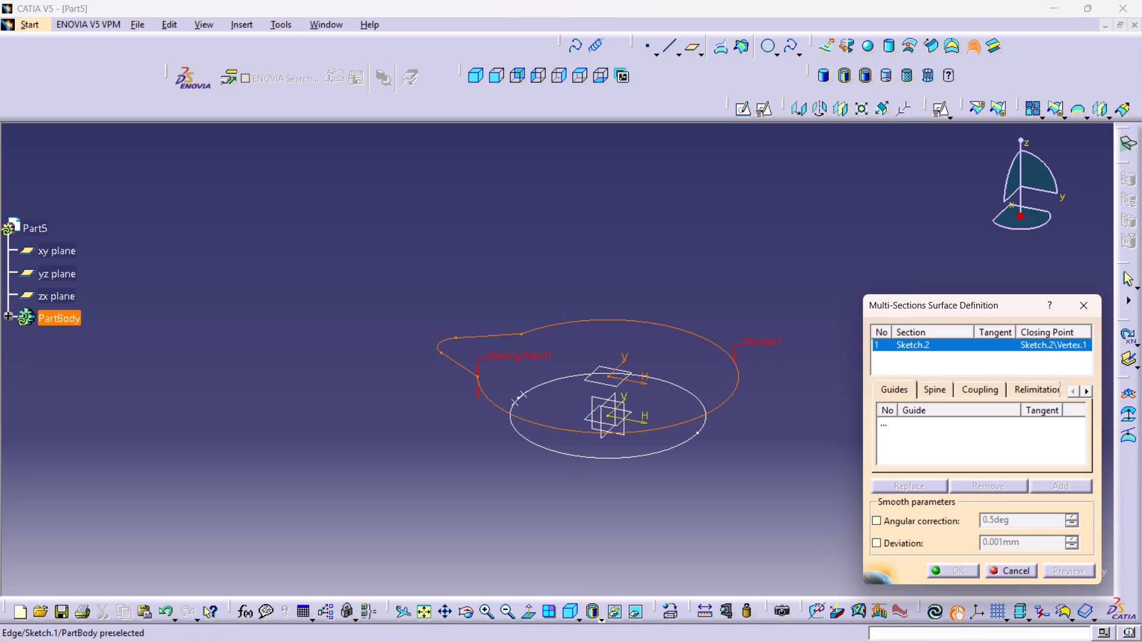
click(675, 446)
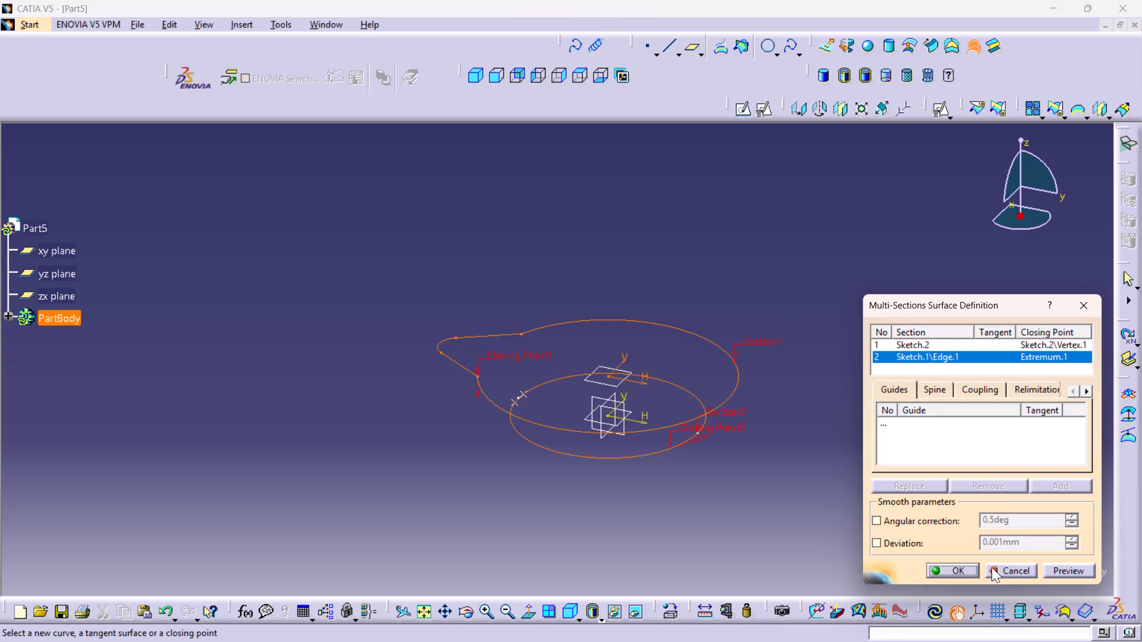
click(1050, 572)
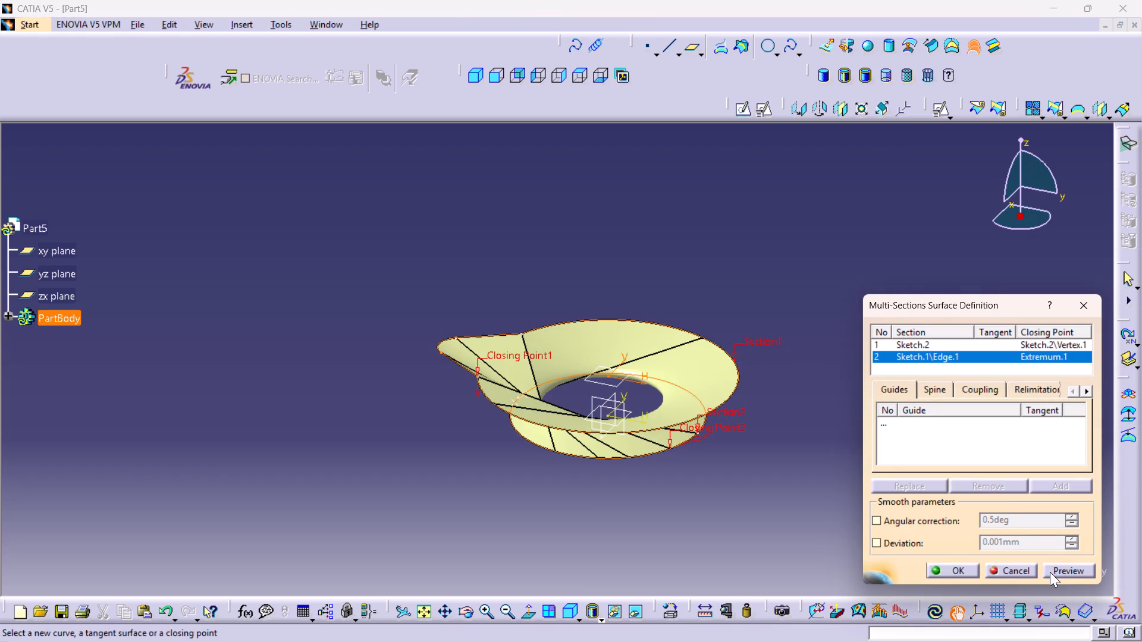
Examine the previewed surface from several angles for twisting between its sections, and close the definition without creating it.
middle_drag(607, 535, 730, 510)
right_drag(607, 535, 730, 510)
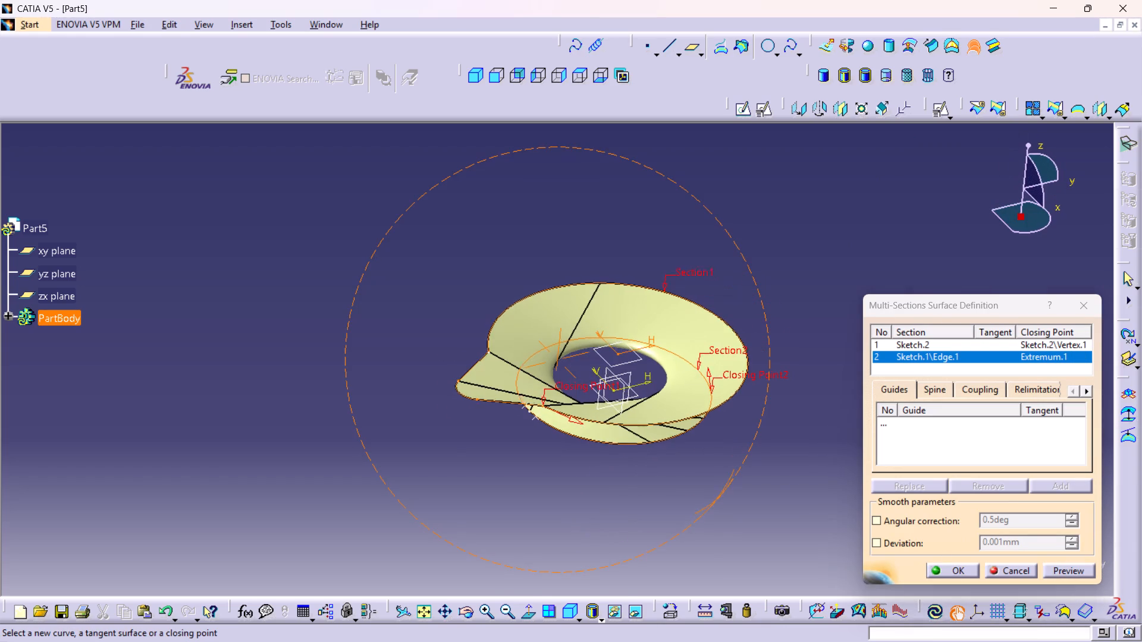
right_drag(730, 510, 731, 511)
middle_drag(730, 510, 731, 511)
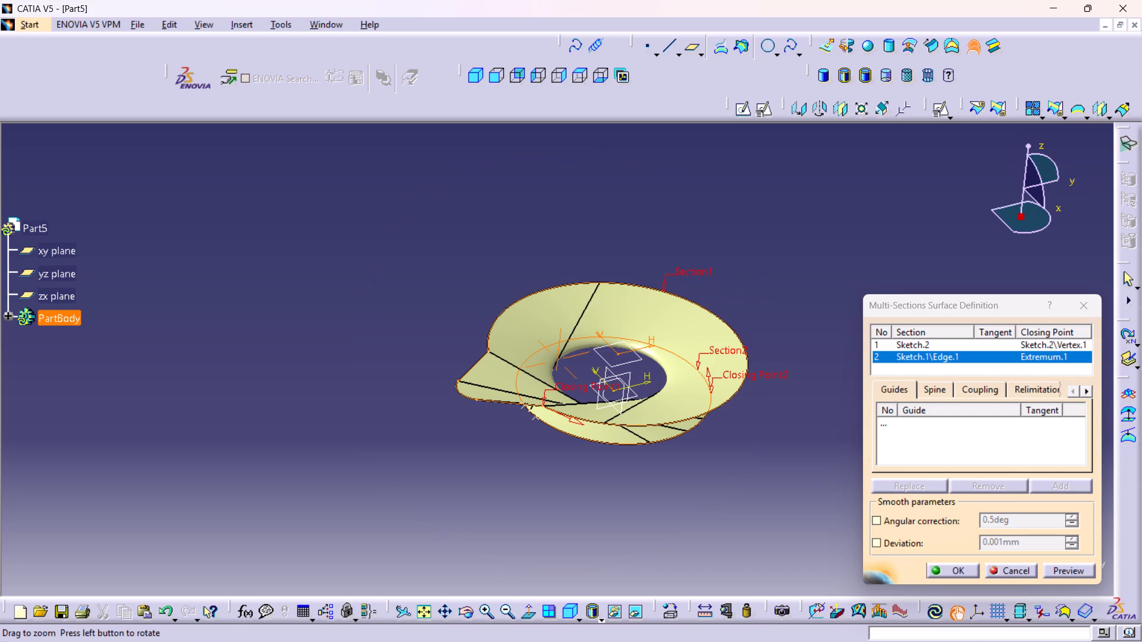
middle_drag(579, 471, 579, 469)
right_drag(579, 471, 579, 469)
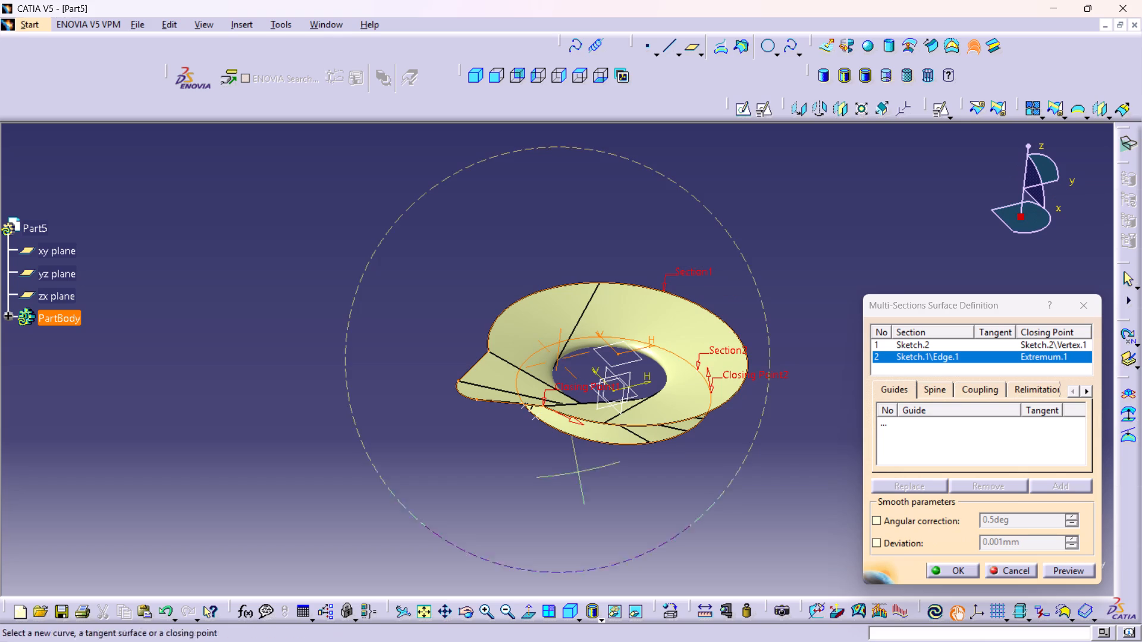
middle_drag(579, 469, 435, 448)
right_drag(579, 469, 435, 448)
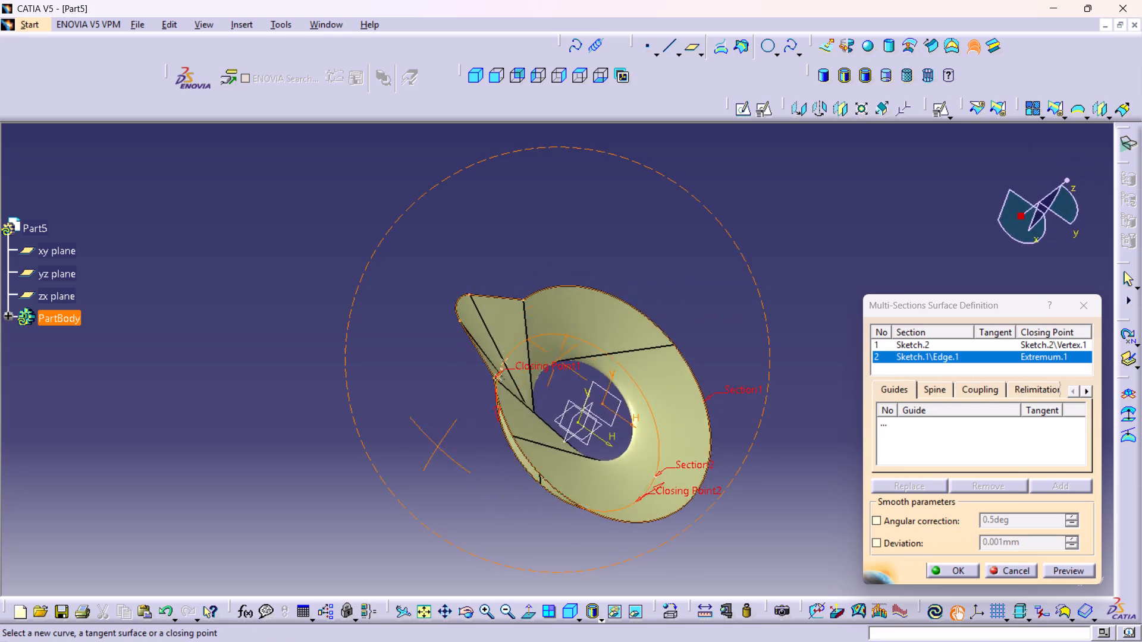
right_drag(435, 448, 401, 472)
middle_drag(435, 448, 397, 474)
middle_drag(552, 492, 696, 341)
right_drag(552, 493, 696, 341)
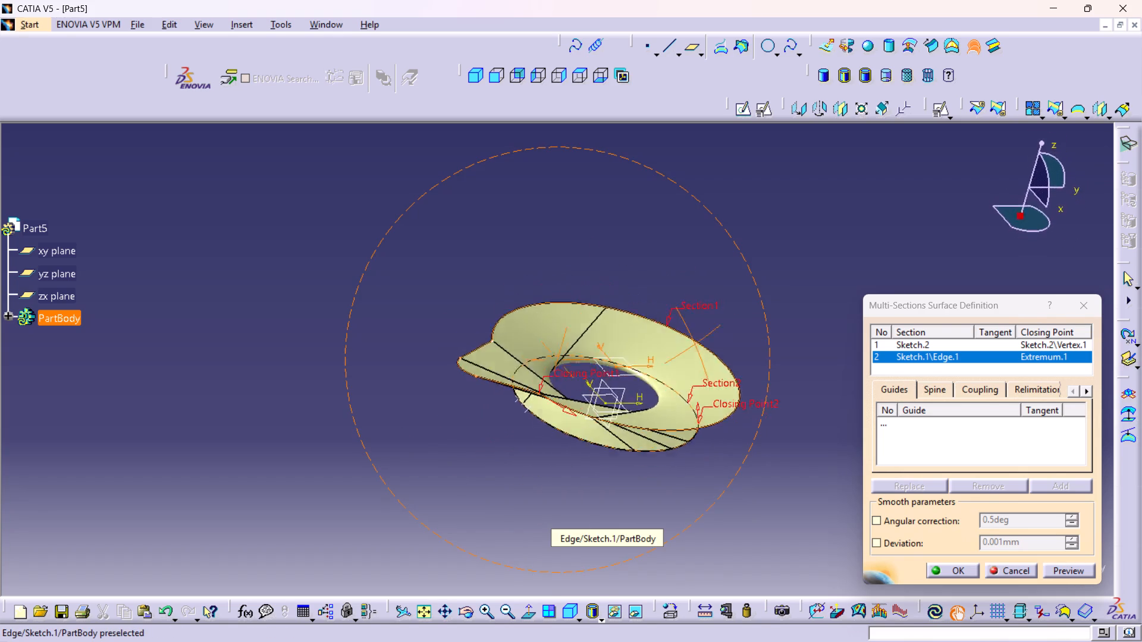
middle_drag(696, 341, 567, 491)
right_drag(696, 341, 567, 491)
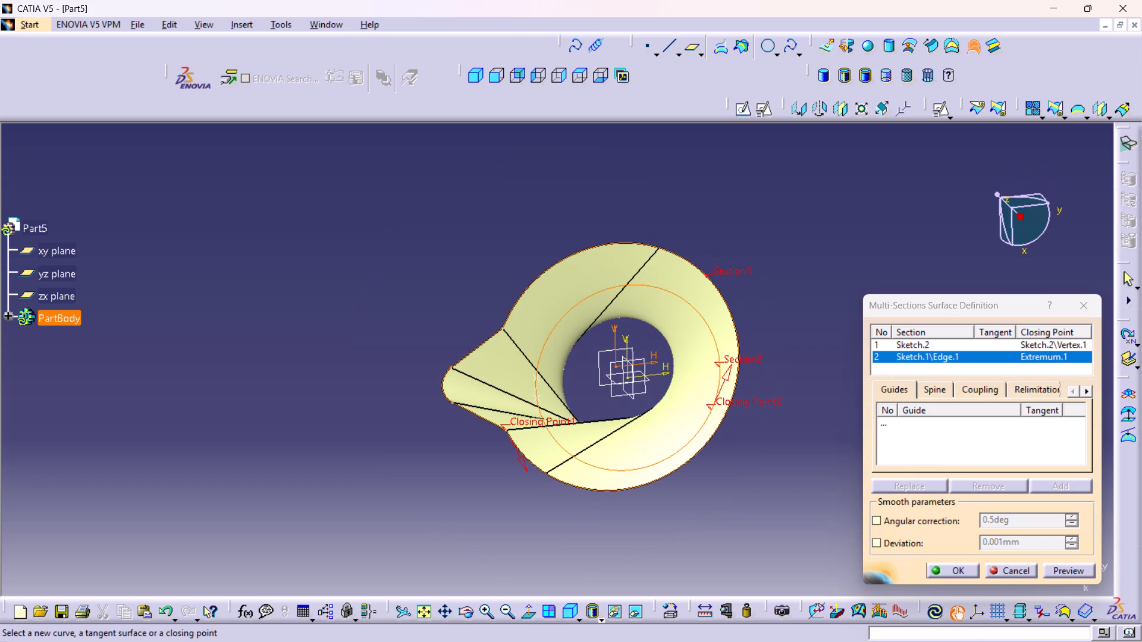
click(1082, 306)
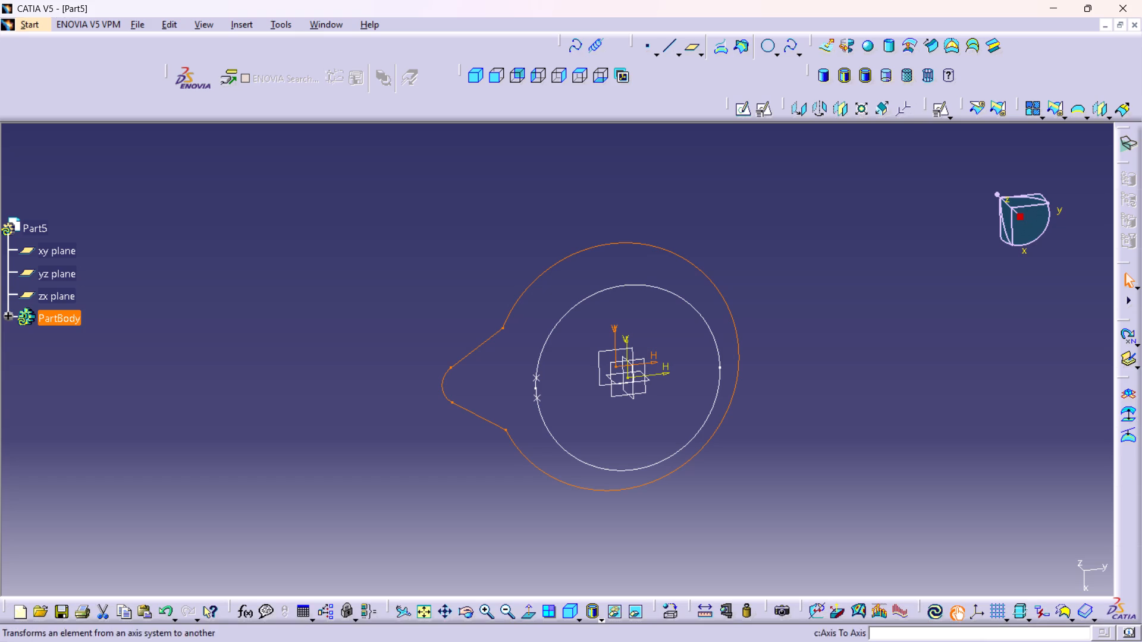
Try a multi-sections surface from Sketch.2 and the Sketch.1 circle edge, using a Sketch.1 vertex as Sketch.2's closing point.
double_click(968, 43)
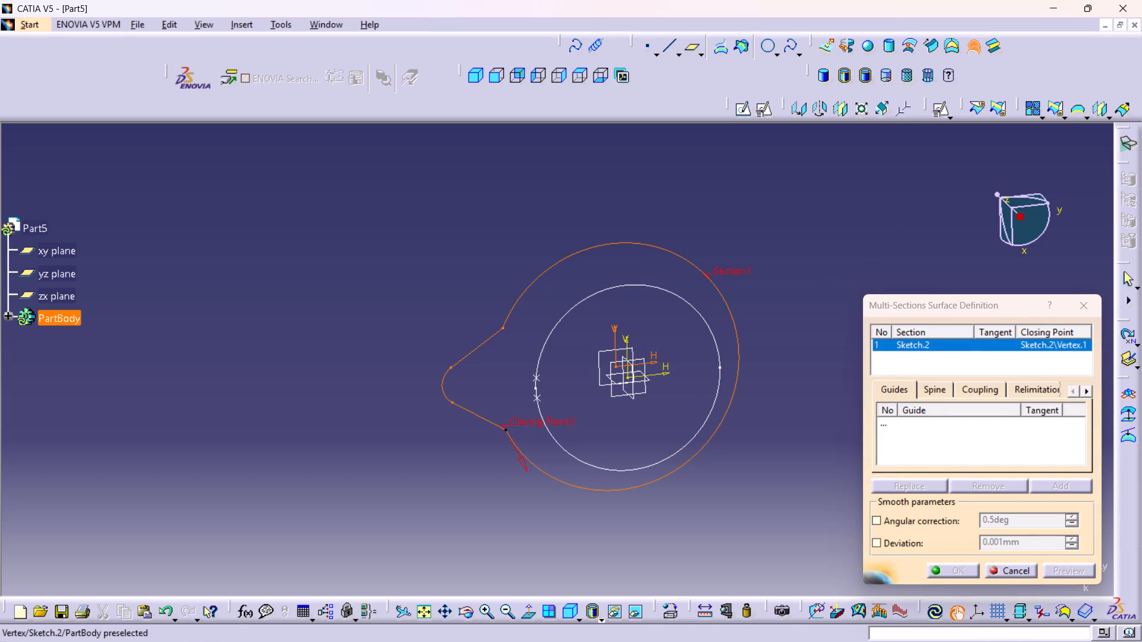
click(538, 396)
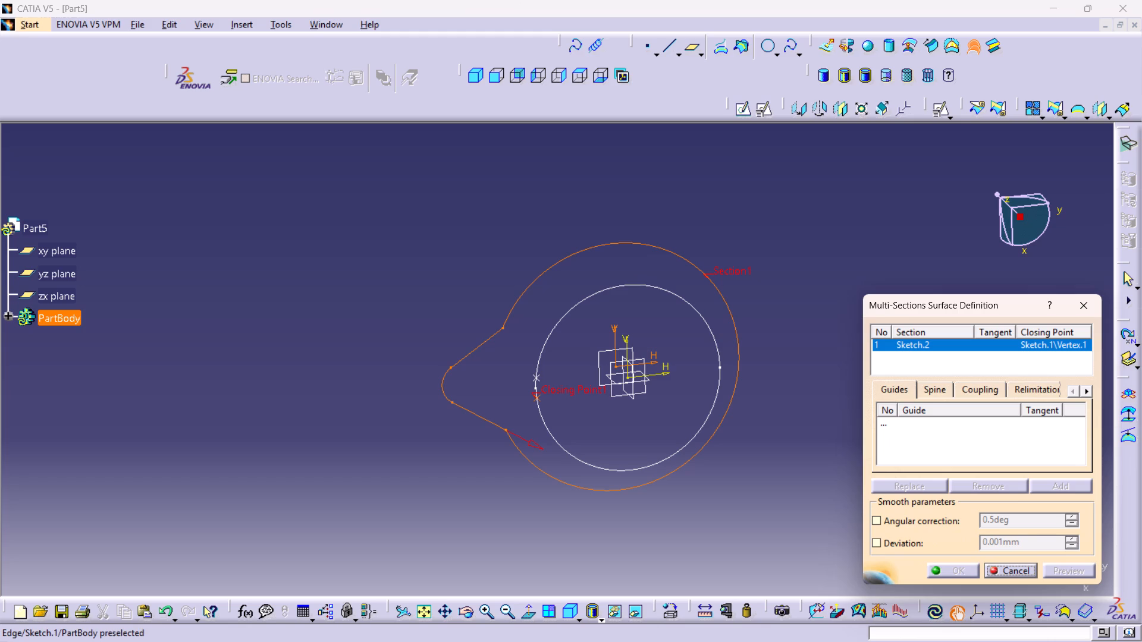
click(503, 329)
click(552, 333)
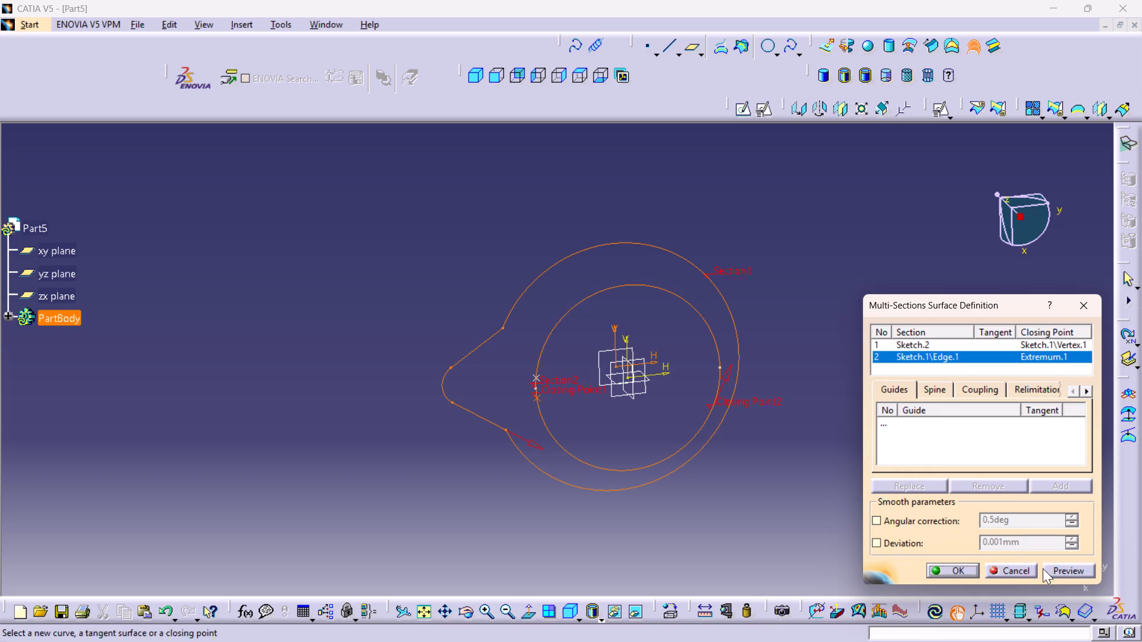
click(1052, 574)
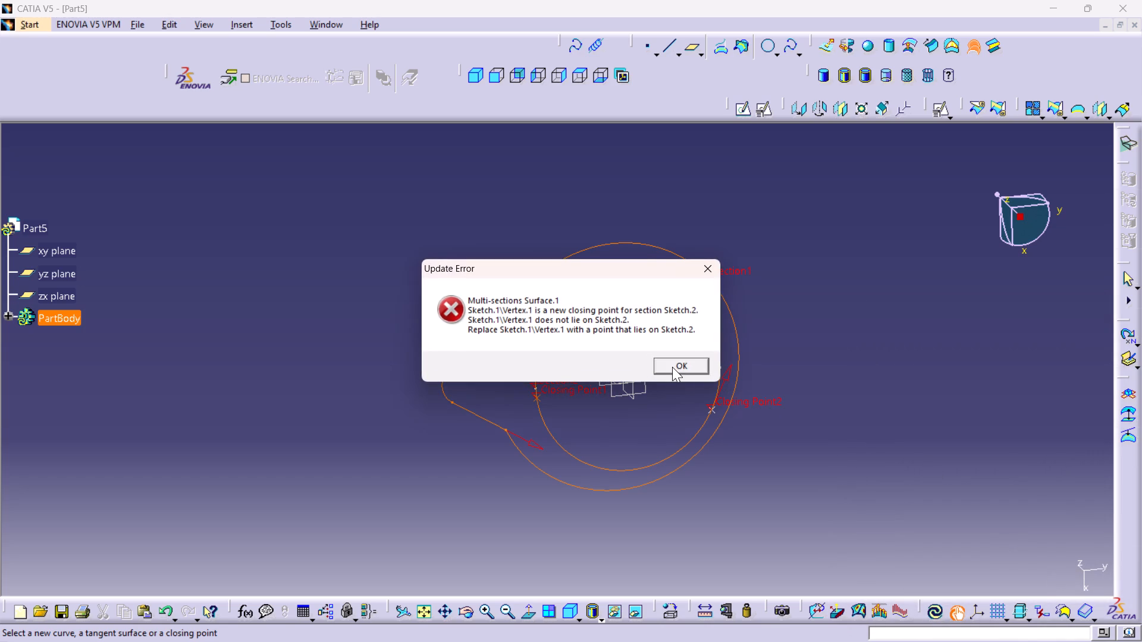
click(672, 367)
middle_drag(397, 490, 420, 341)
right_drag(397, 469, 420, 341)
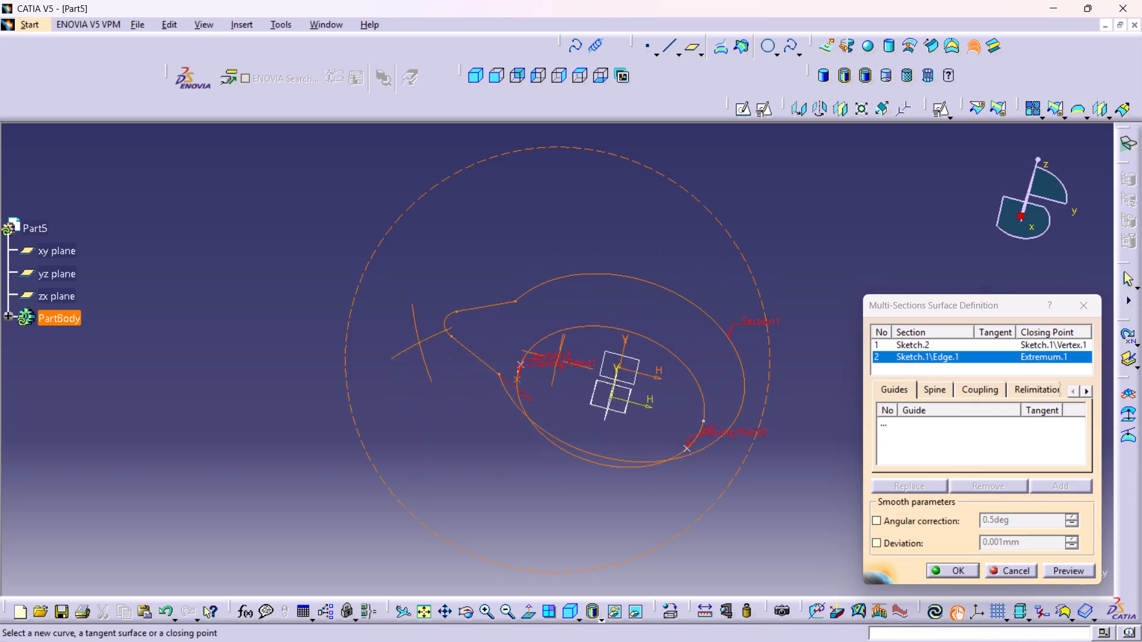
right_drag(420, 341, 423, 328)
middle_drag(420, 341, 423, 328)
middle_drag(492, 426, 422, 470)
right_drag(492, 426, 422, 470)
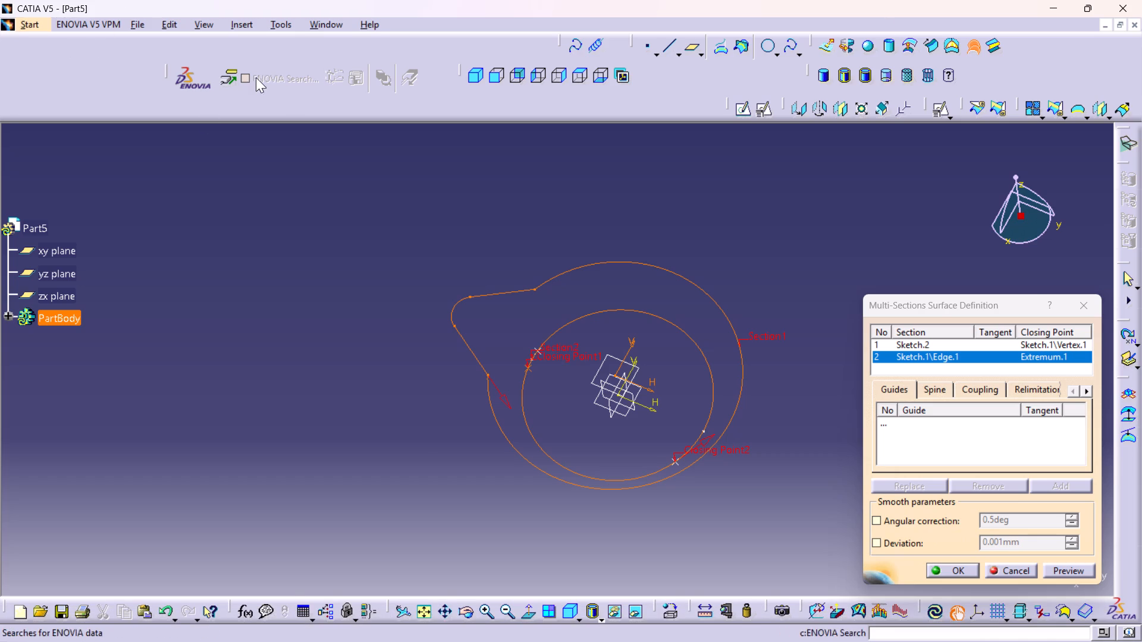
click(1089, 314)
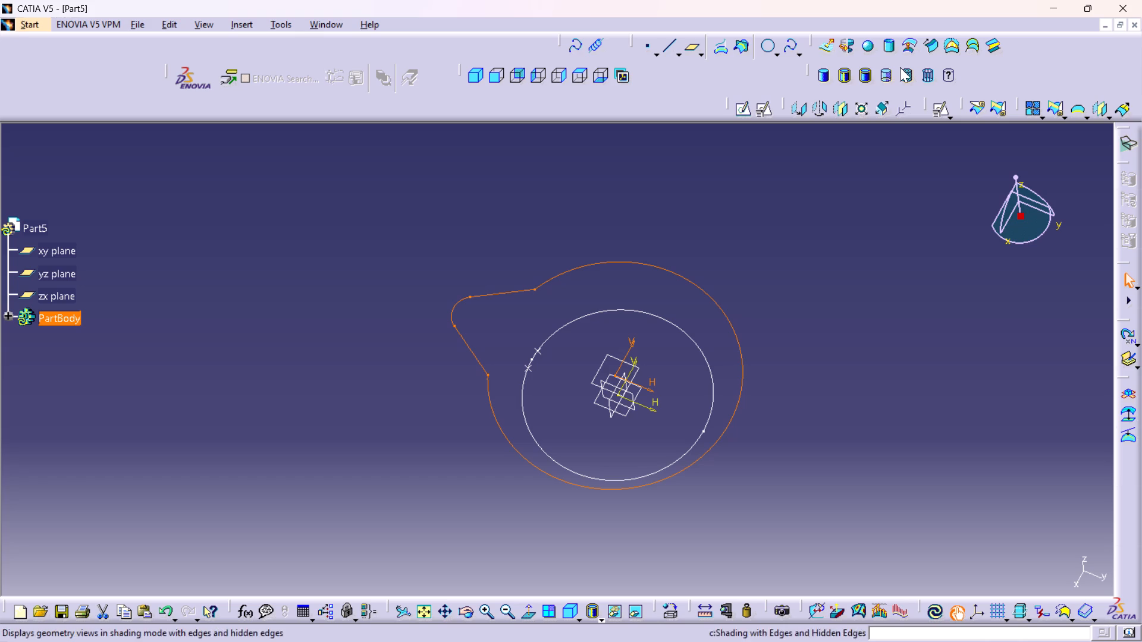
Start a multi-sections surface with the Sketch.1 circle edge as the first section and Sketch.2 as the second.
click(895, 222)
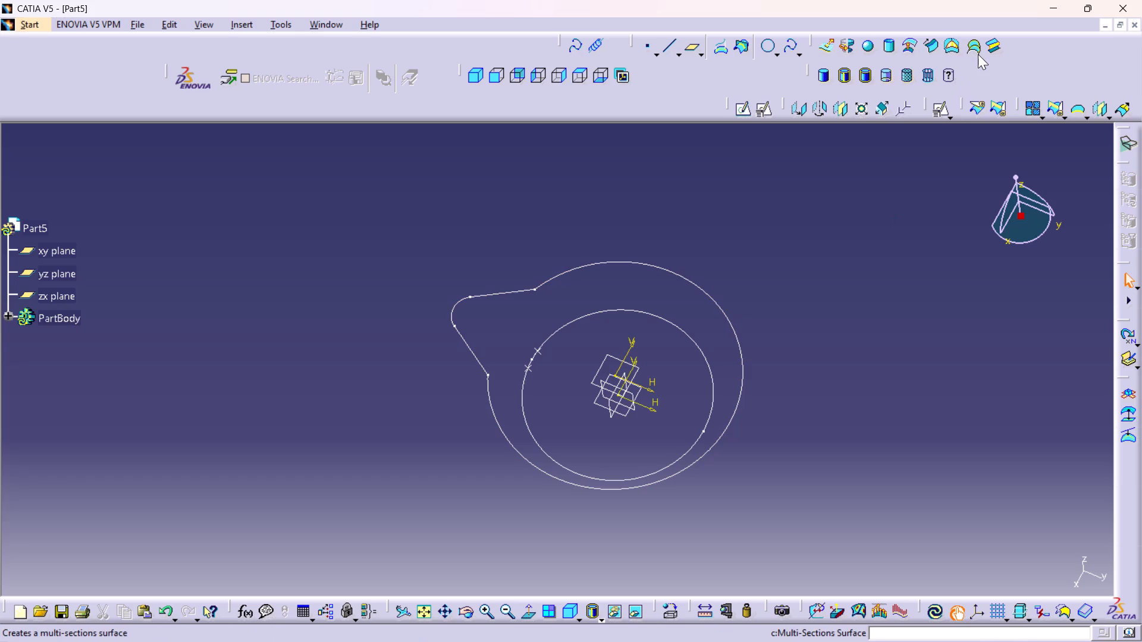
double_click(974, 47)
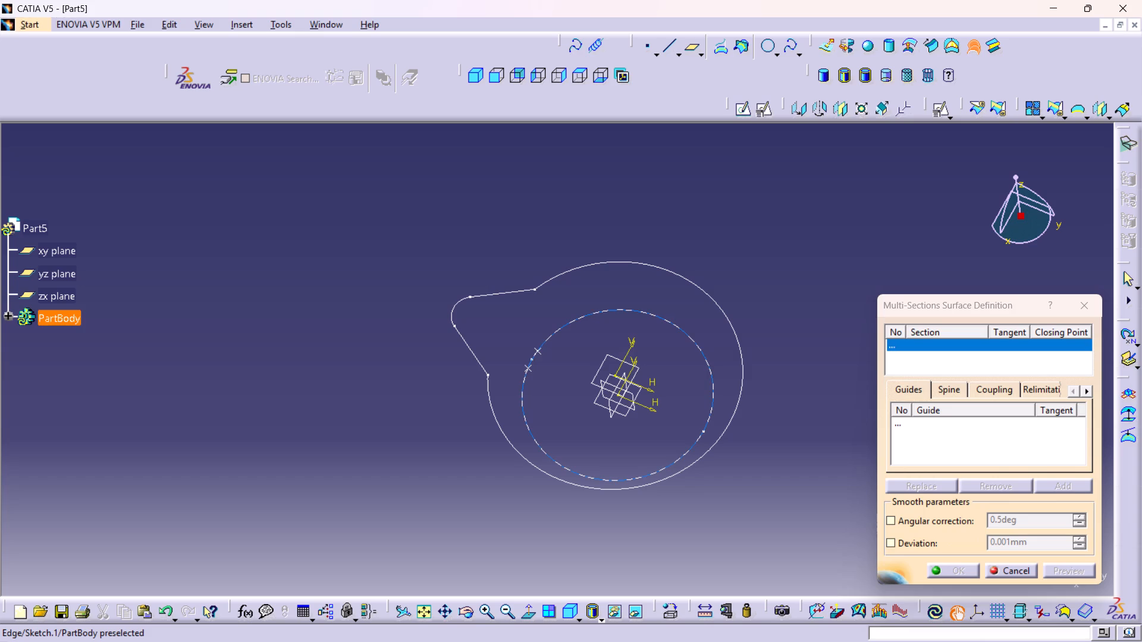
click(645, 473)
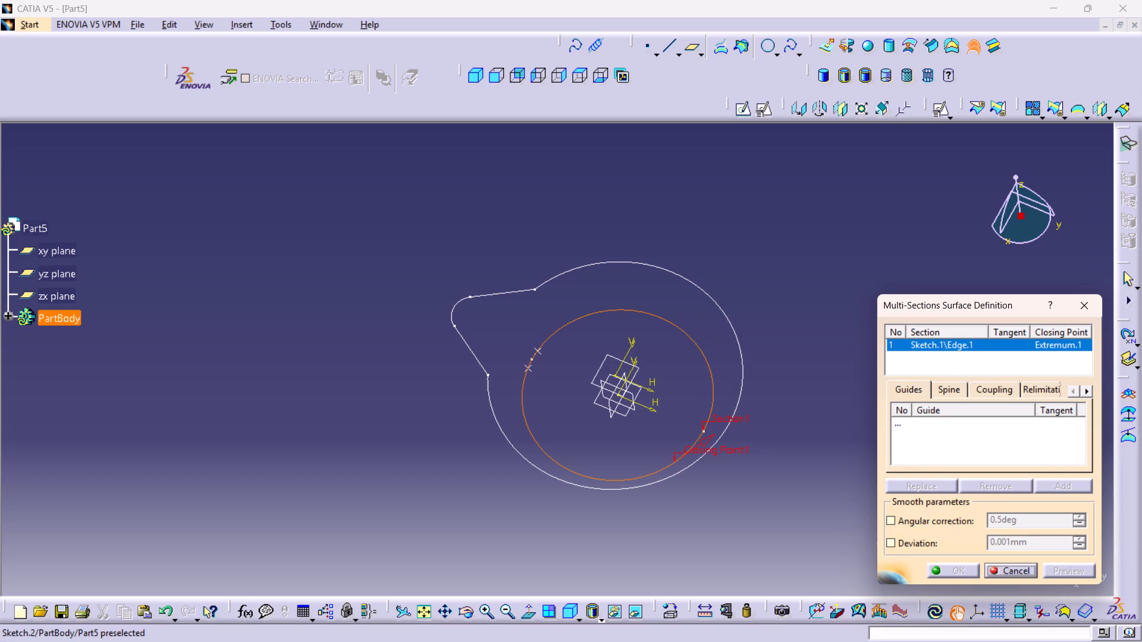
click(597, 487)
Replace the circle section's closing point with the Sketch.1 construction vertex nearest Sketch.2's closing point.
middle_drag(429, 487, 425, 481)
right_drag(428, 487, 425, 481)
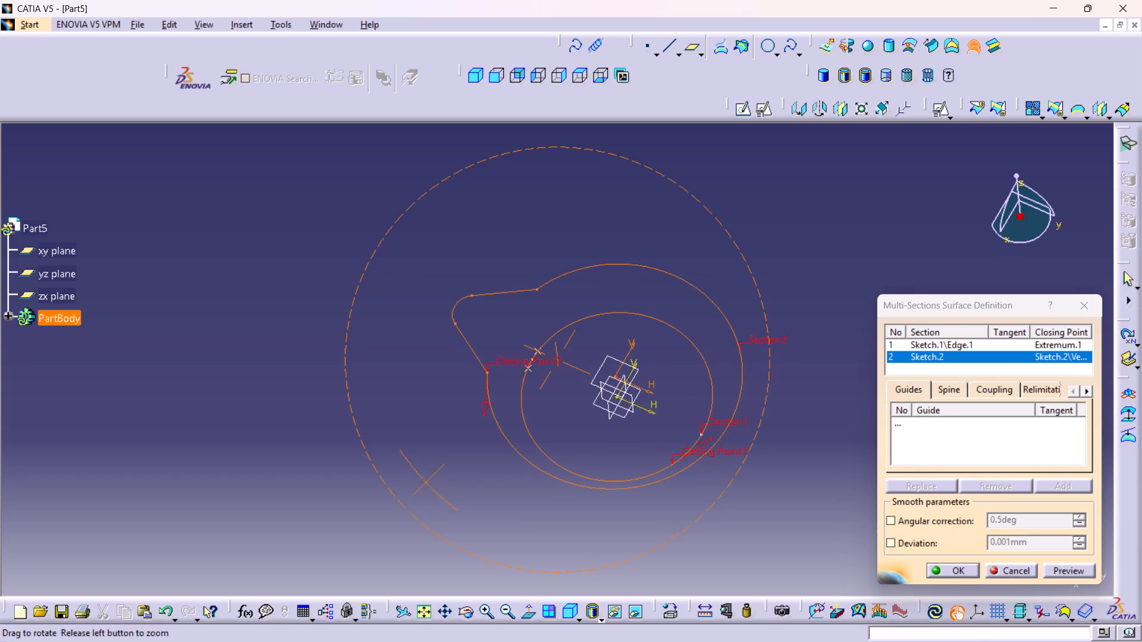
right_drag(425, 481, 419, 406)
middle_drag(425, 481, 419, 406)
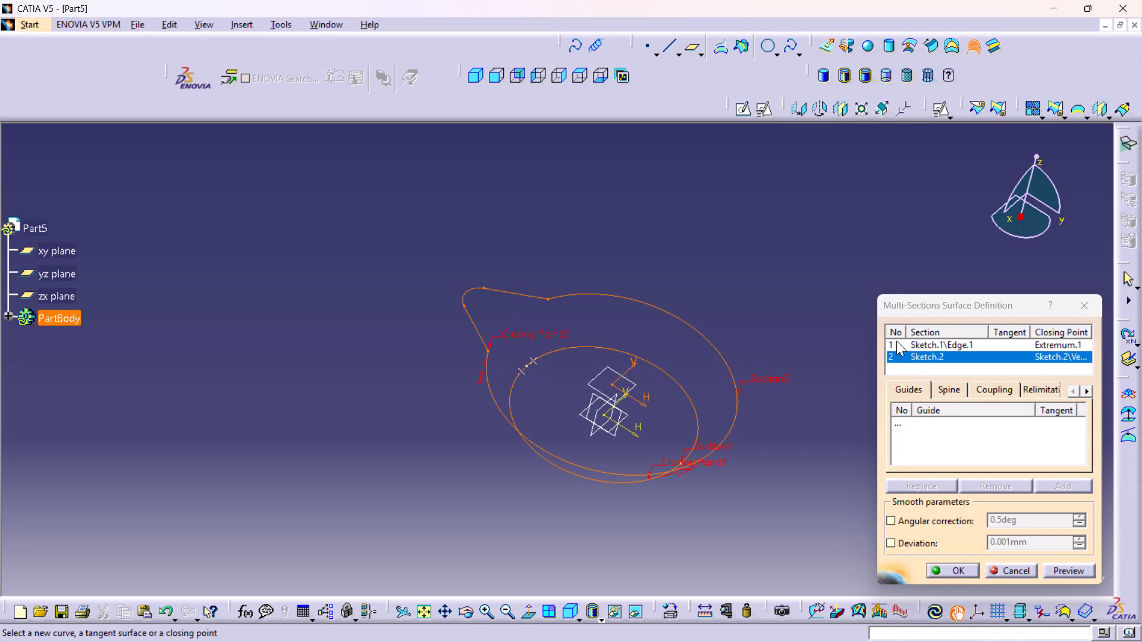
middle_drag(556, 427, 554, 523)
right_drag(556, 427, 554, 523)
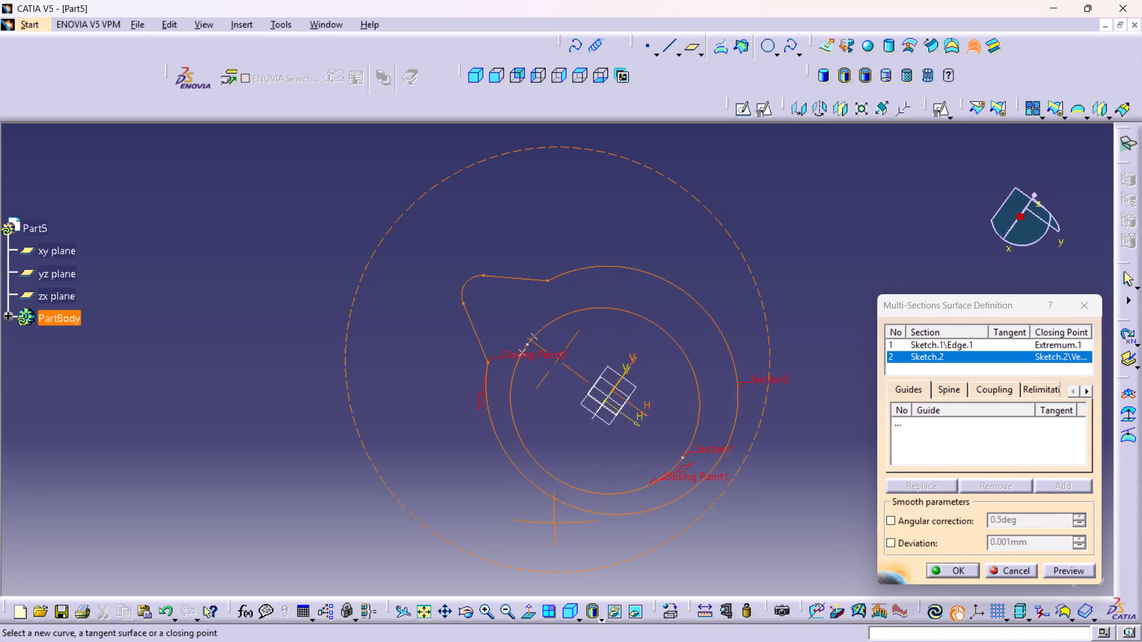
right_drag(554, 523, 556, 531)
middle_drag(554, 523, 557, 533)
middle_drag(611, 448, 585, 406)
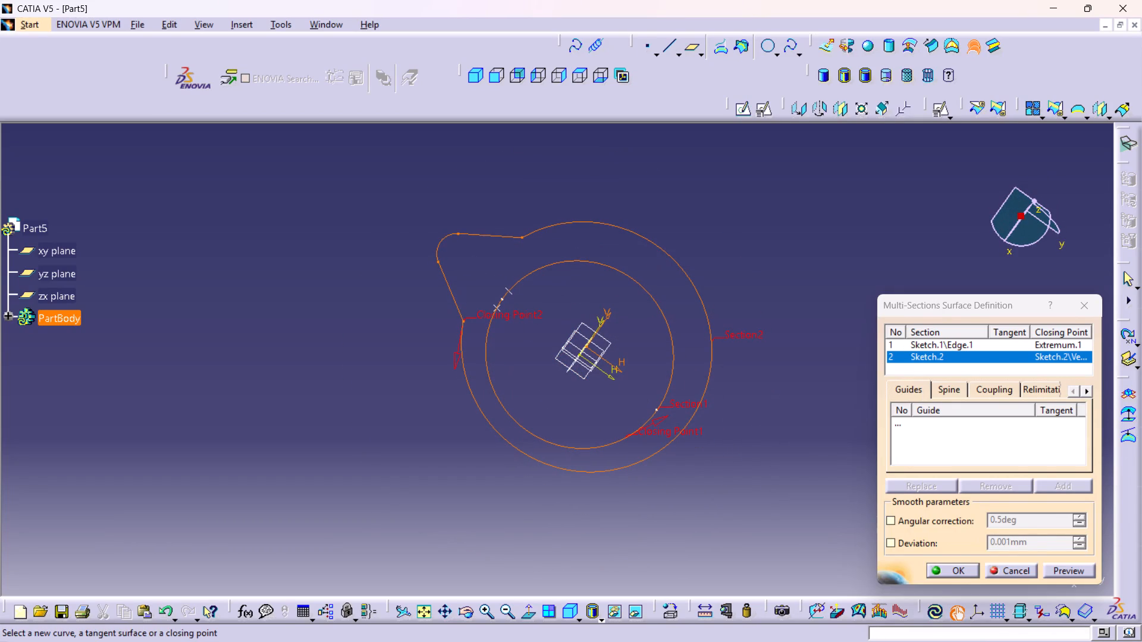
right_click(661, 433)
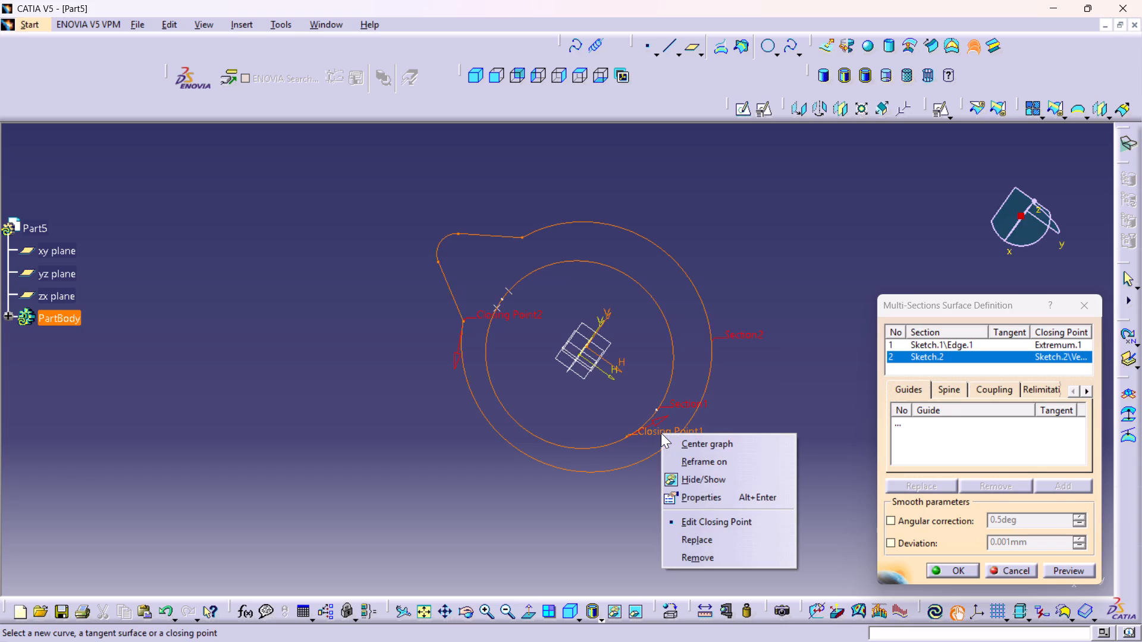
click(699, 532)
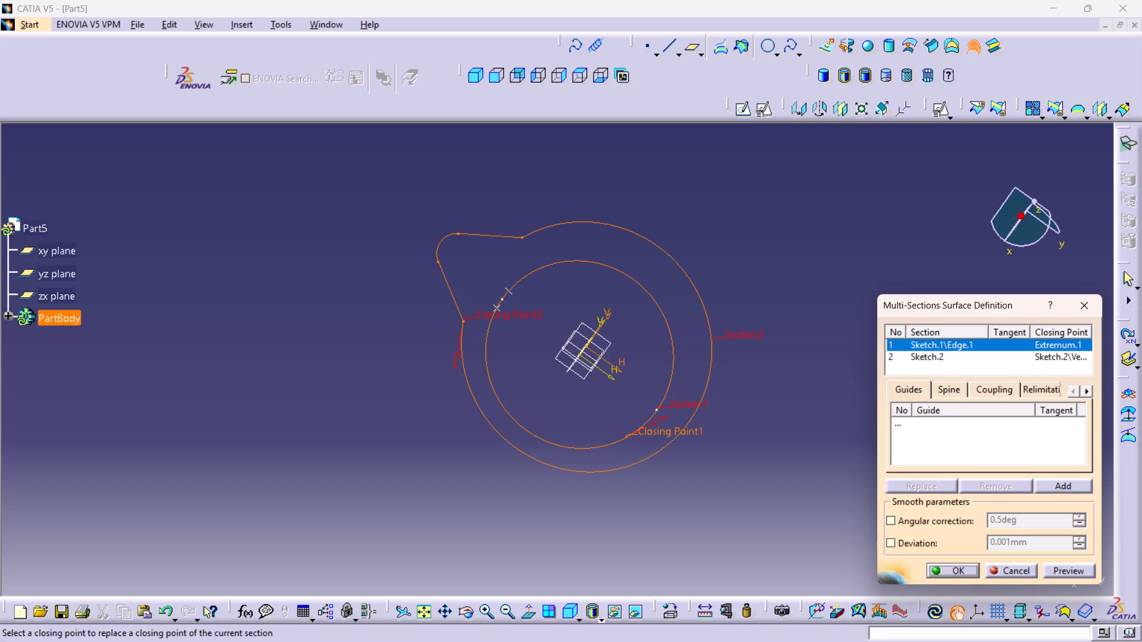
middle_drag(492, 312, 460, 226)
right_click(492, 312)
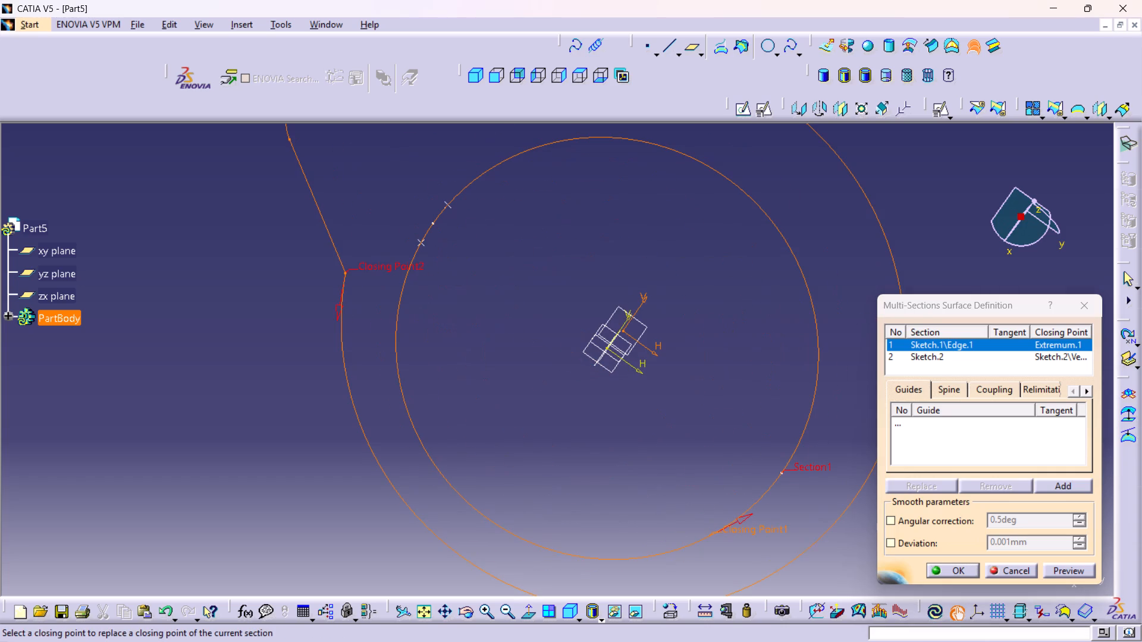
click(419, 241)
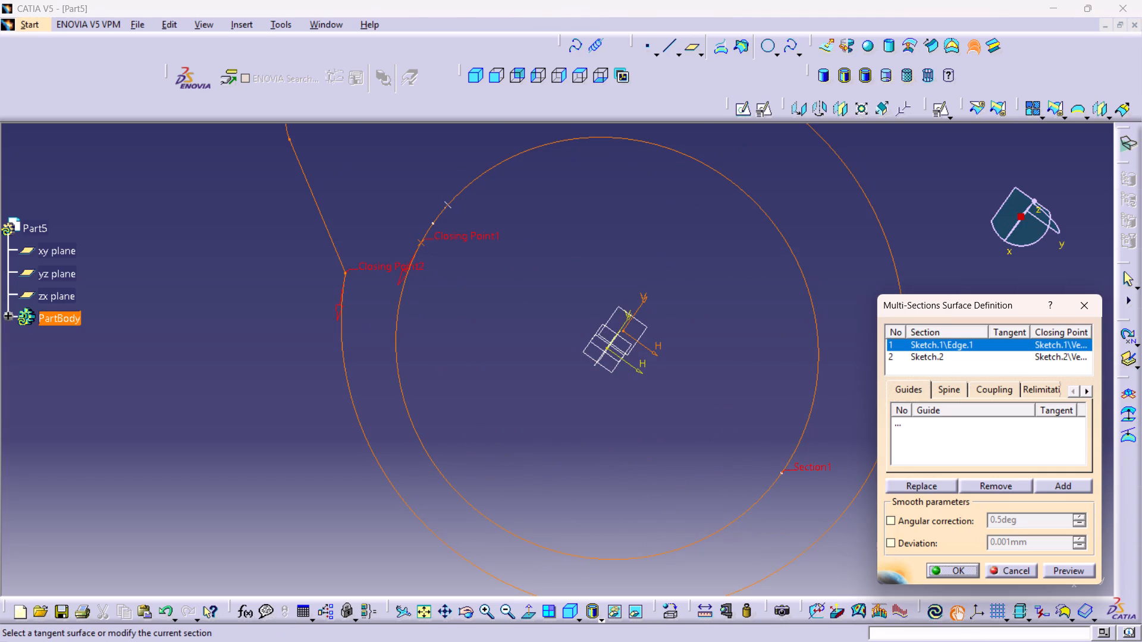
Add a coupling to the surface, taking the Sketch.1 vertex at the circle's closing point as its first coupling point.
middle_drag(543, 410, 570, 473)
right_click(543, 410)
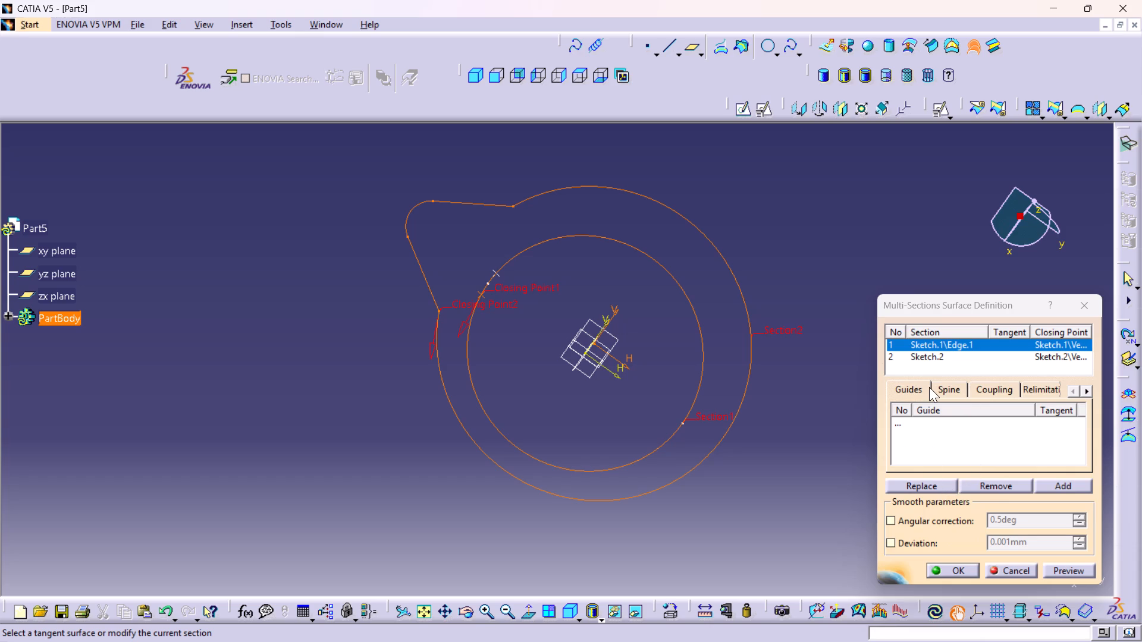
click(995, 389)
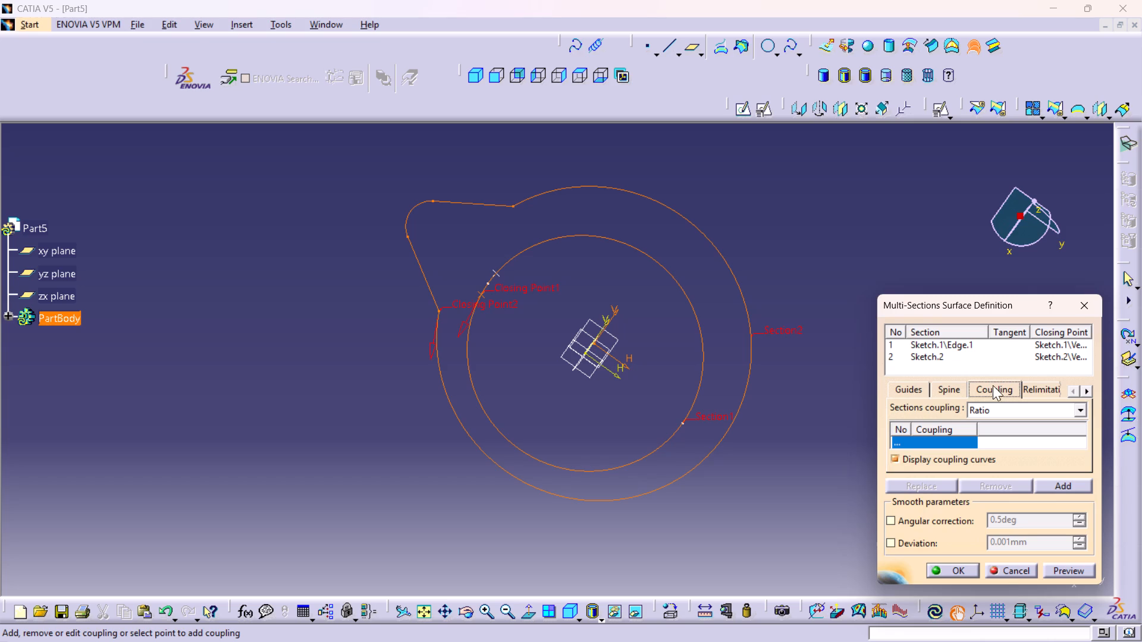
right_click(935, 441)
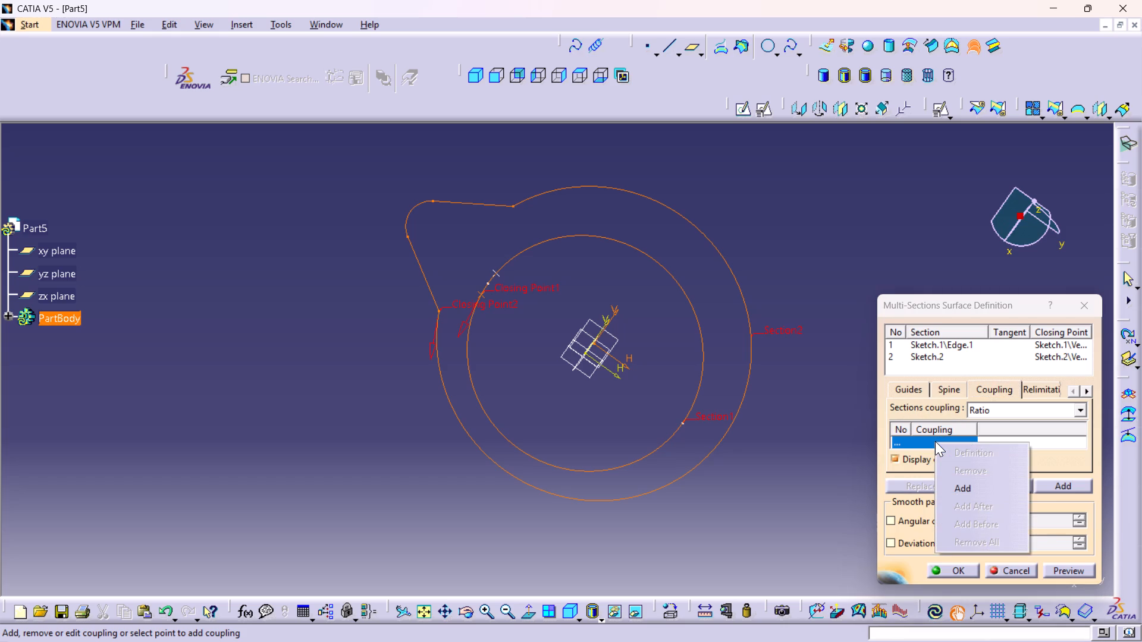
click(973, 483)
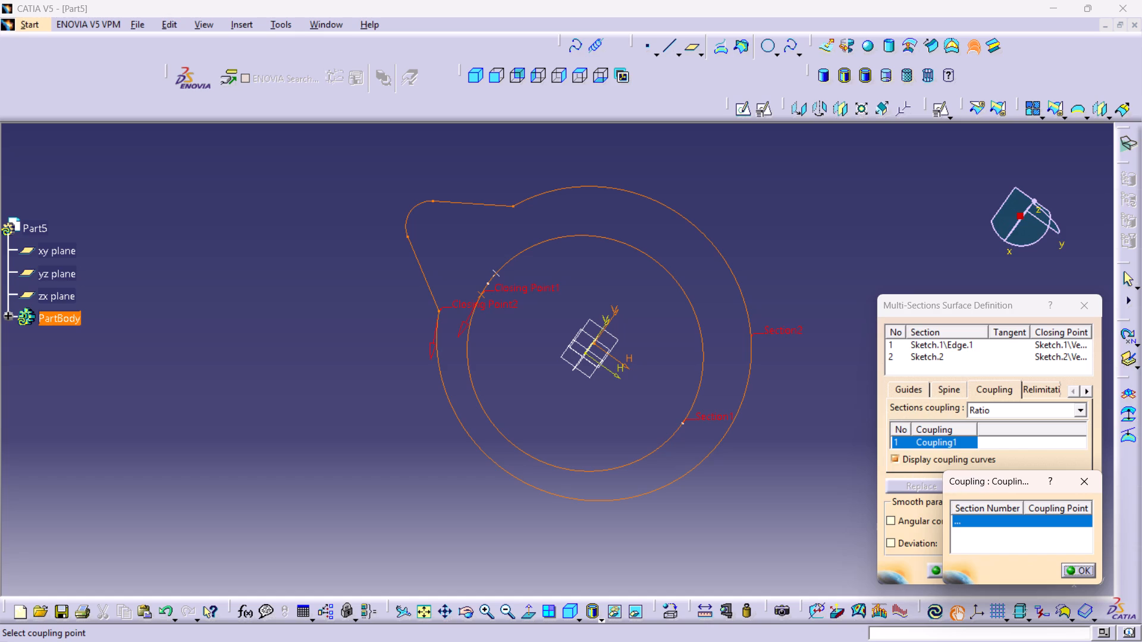
click(481, 295)
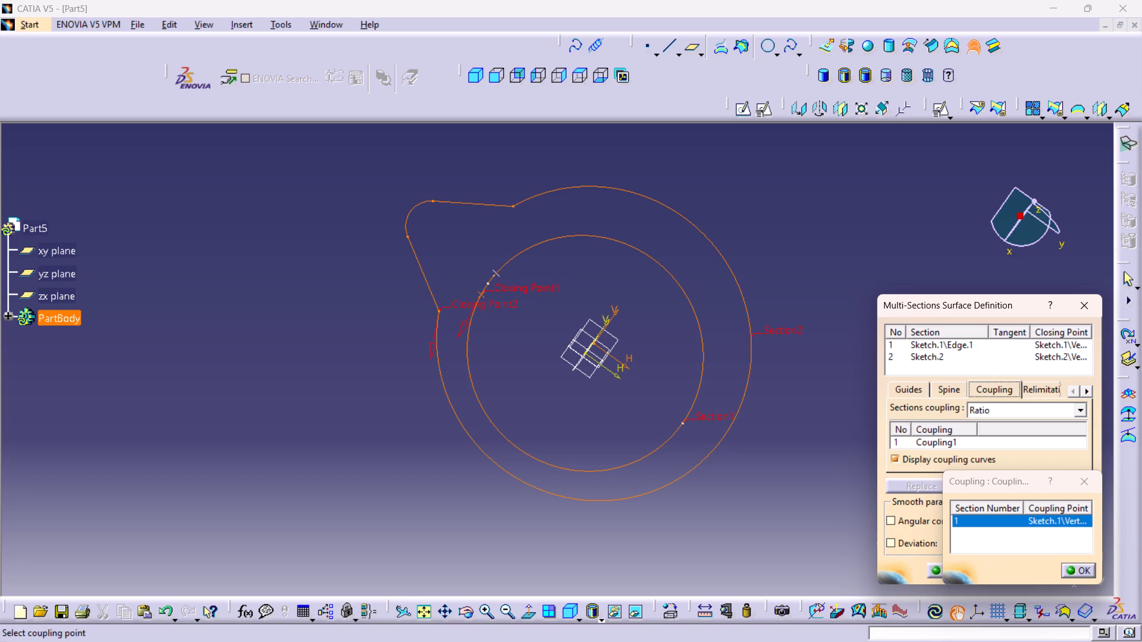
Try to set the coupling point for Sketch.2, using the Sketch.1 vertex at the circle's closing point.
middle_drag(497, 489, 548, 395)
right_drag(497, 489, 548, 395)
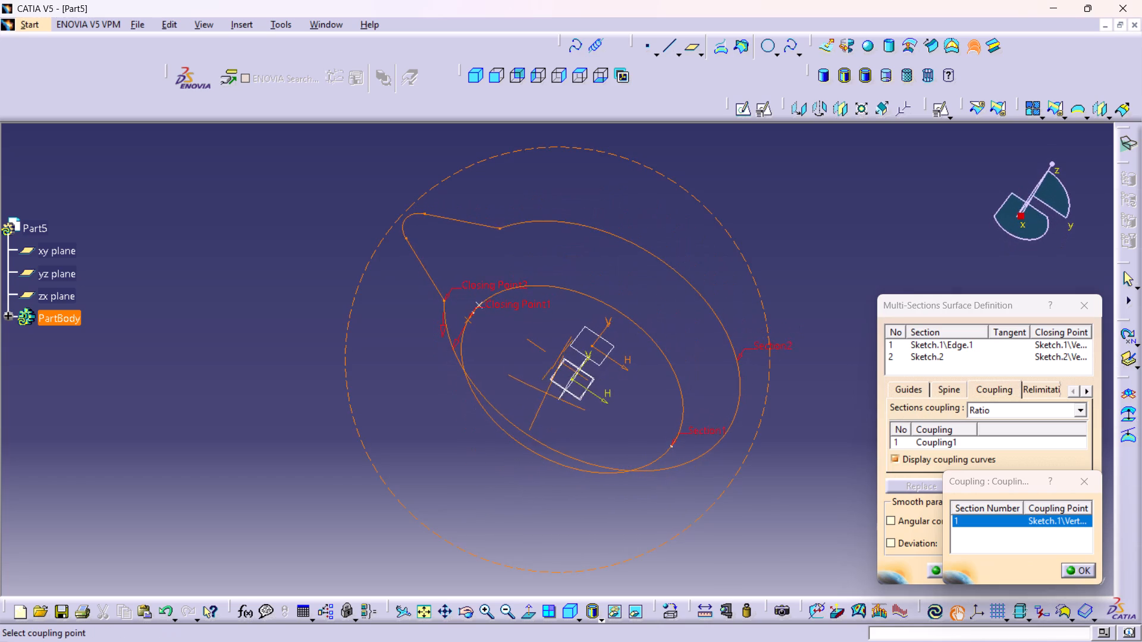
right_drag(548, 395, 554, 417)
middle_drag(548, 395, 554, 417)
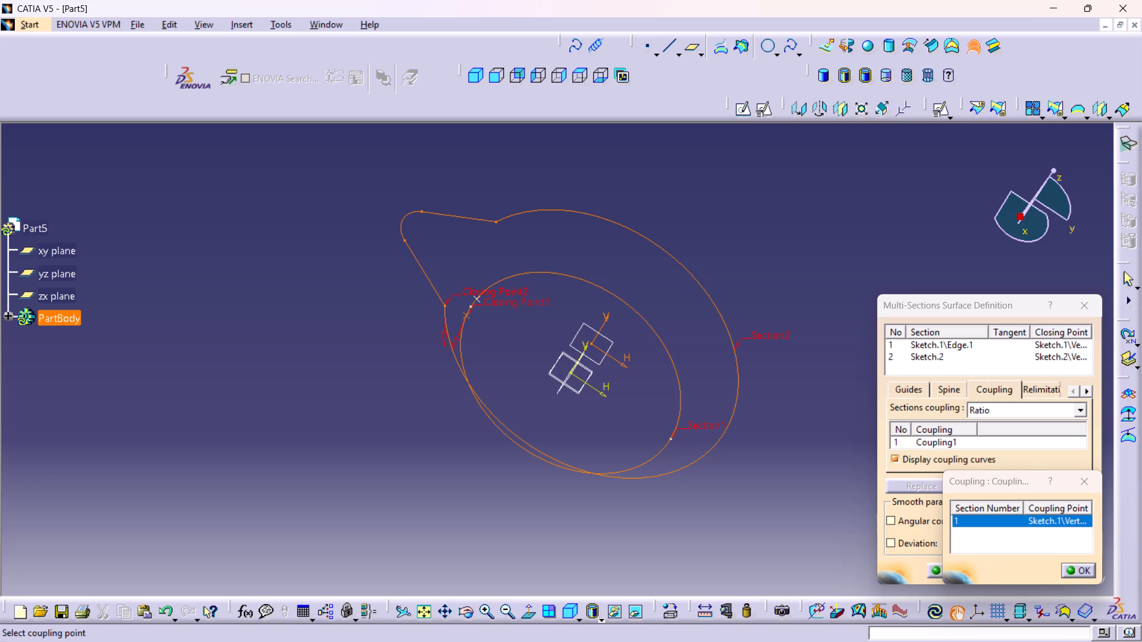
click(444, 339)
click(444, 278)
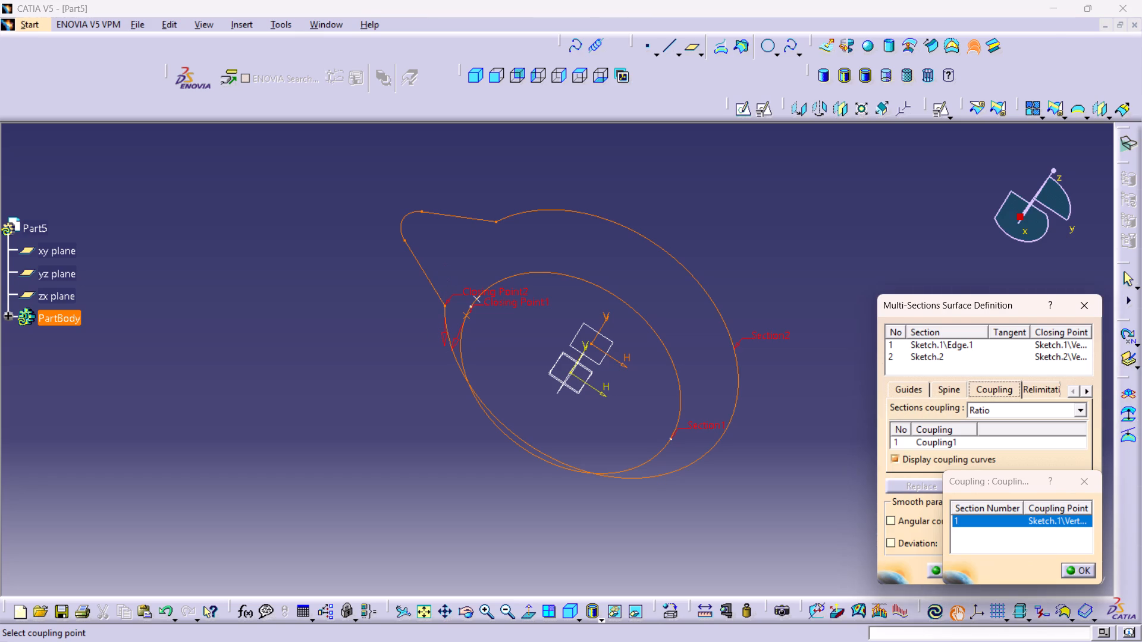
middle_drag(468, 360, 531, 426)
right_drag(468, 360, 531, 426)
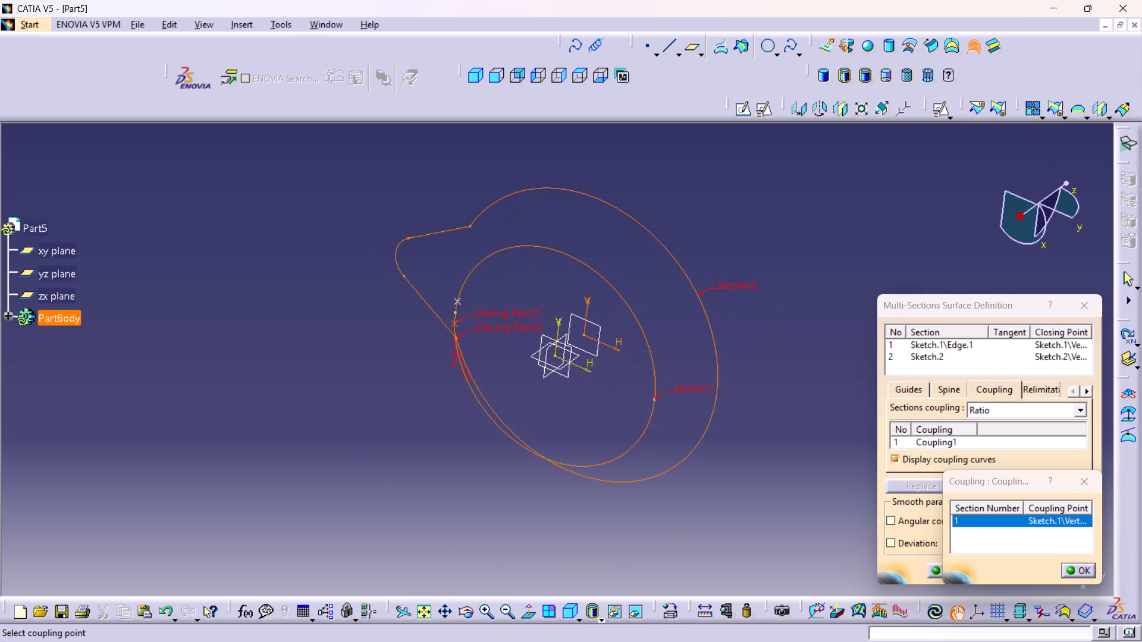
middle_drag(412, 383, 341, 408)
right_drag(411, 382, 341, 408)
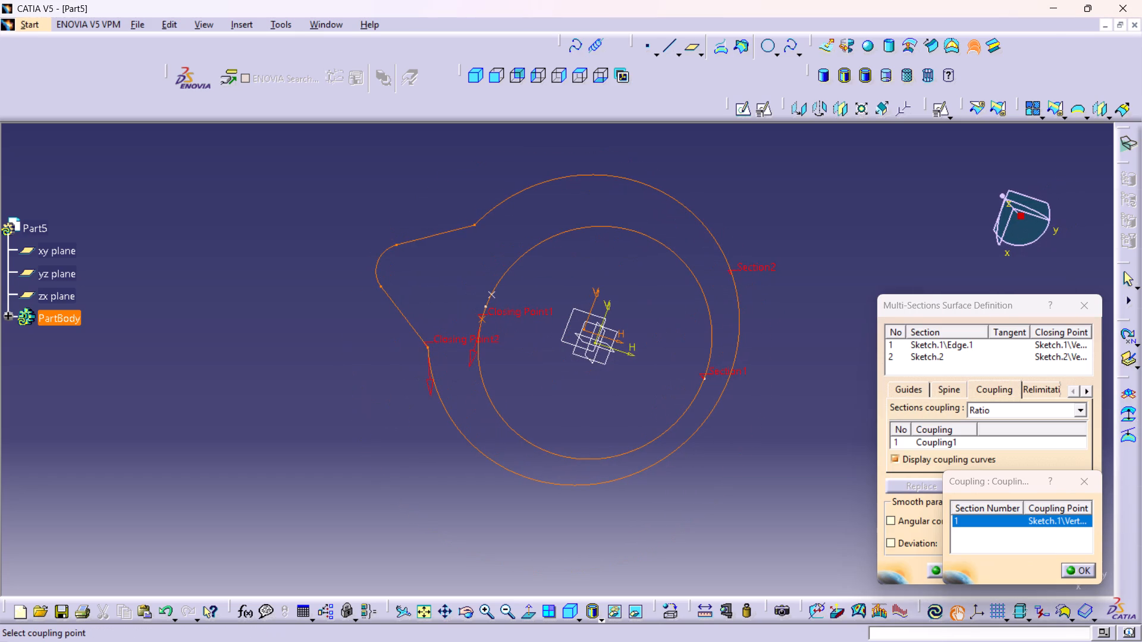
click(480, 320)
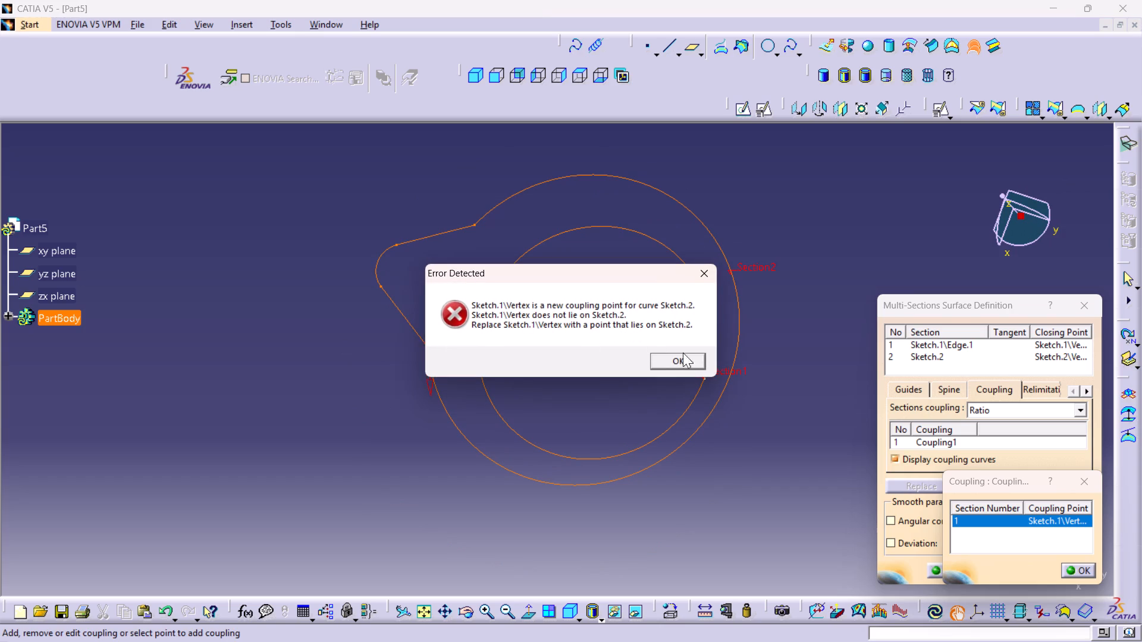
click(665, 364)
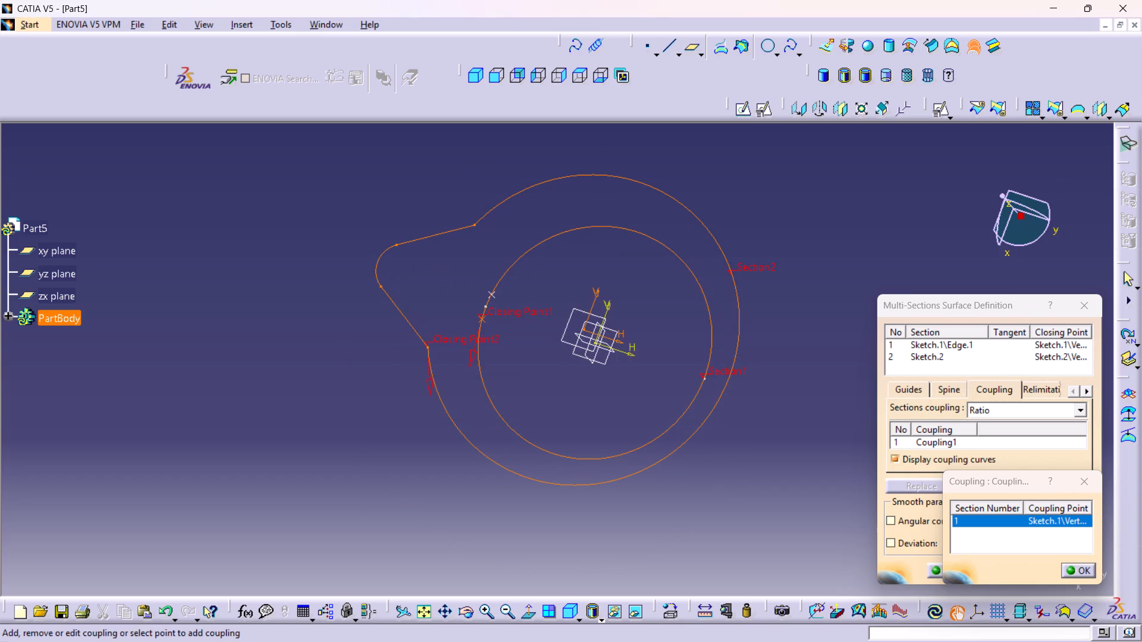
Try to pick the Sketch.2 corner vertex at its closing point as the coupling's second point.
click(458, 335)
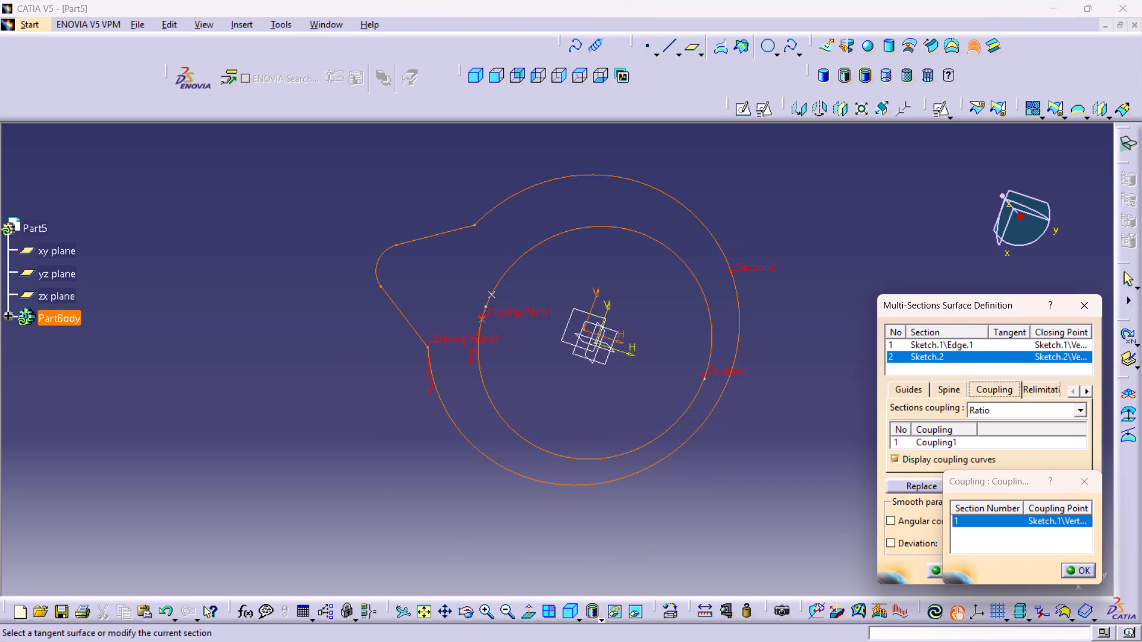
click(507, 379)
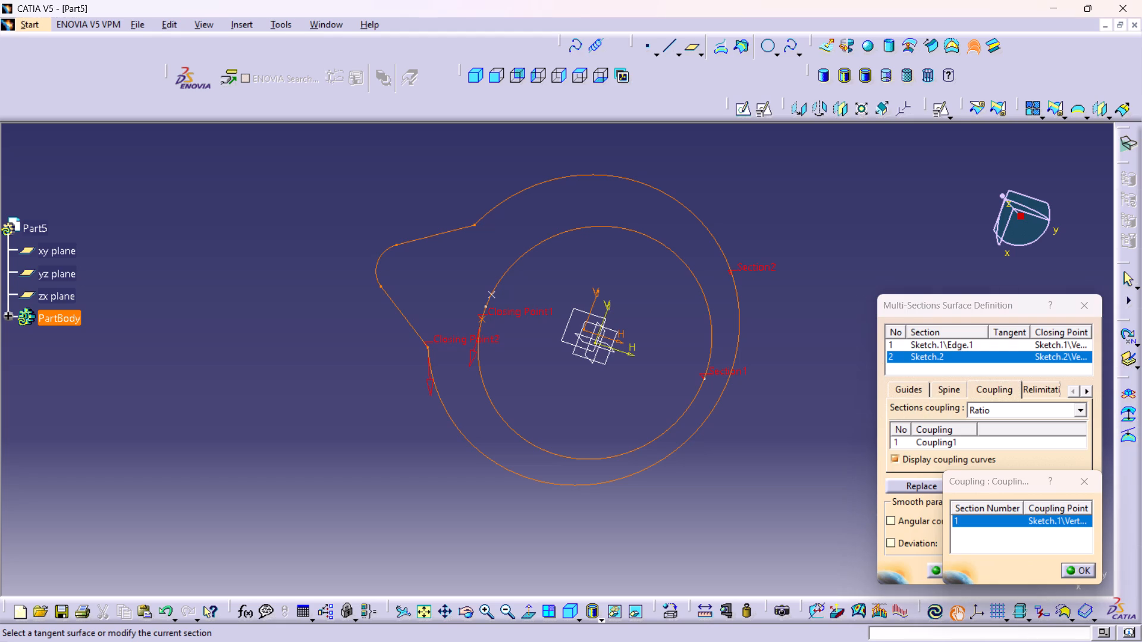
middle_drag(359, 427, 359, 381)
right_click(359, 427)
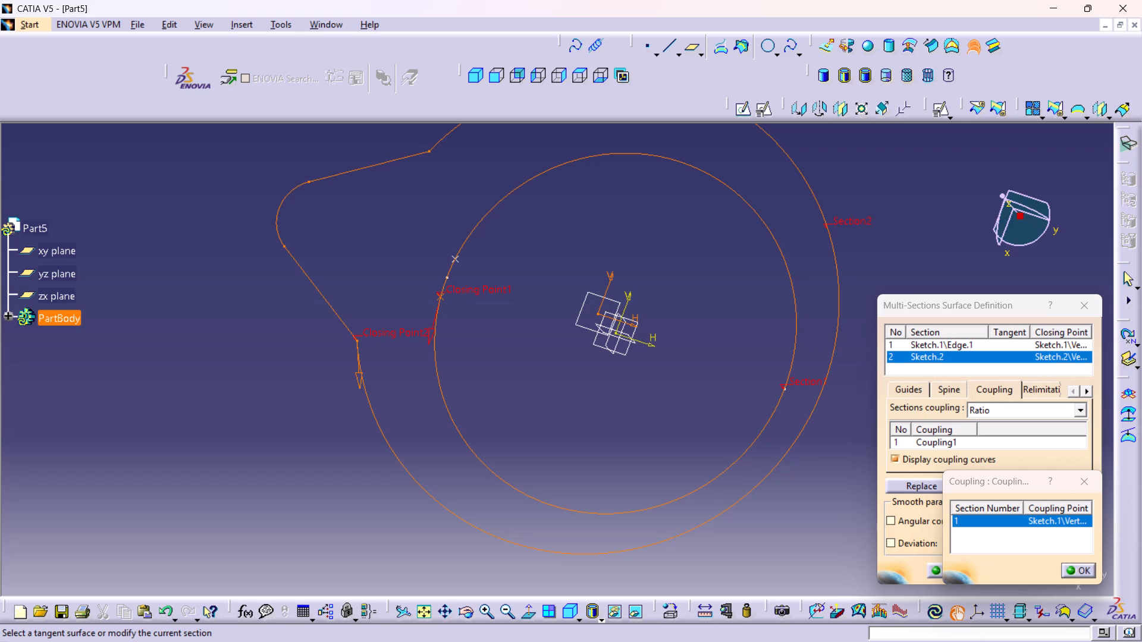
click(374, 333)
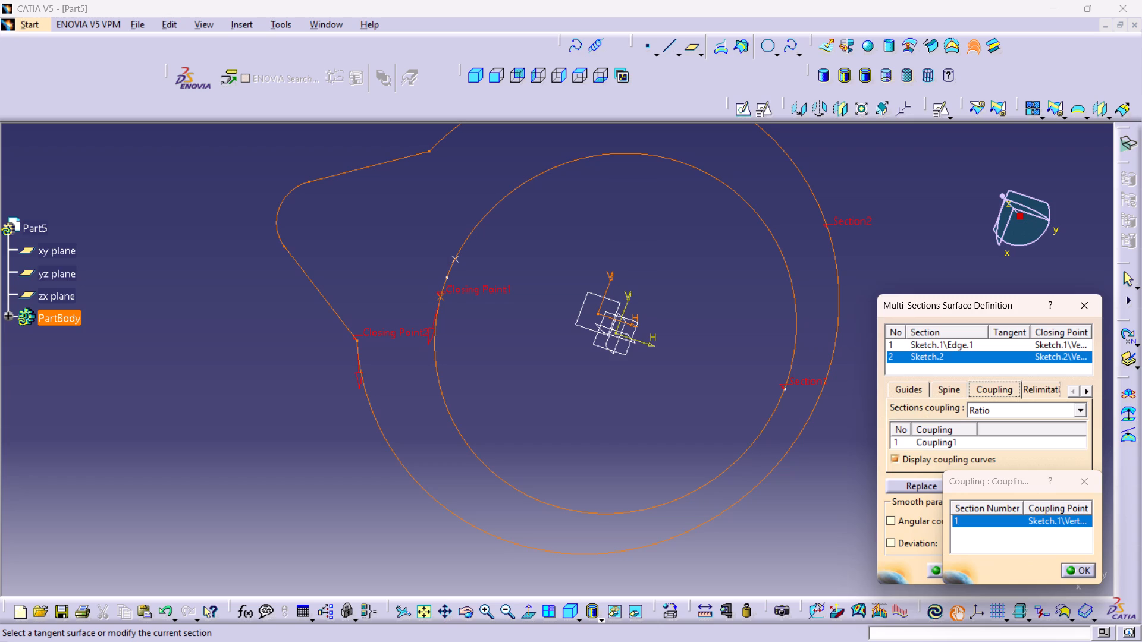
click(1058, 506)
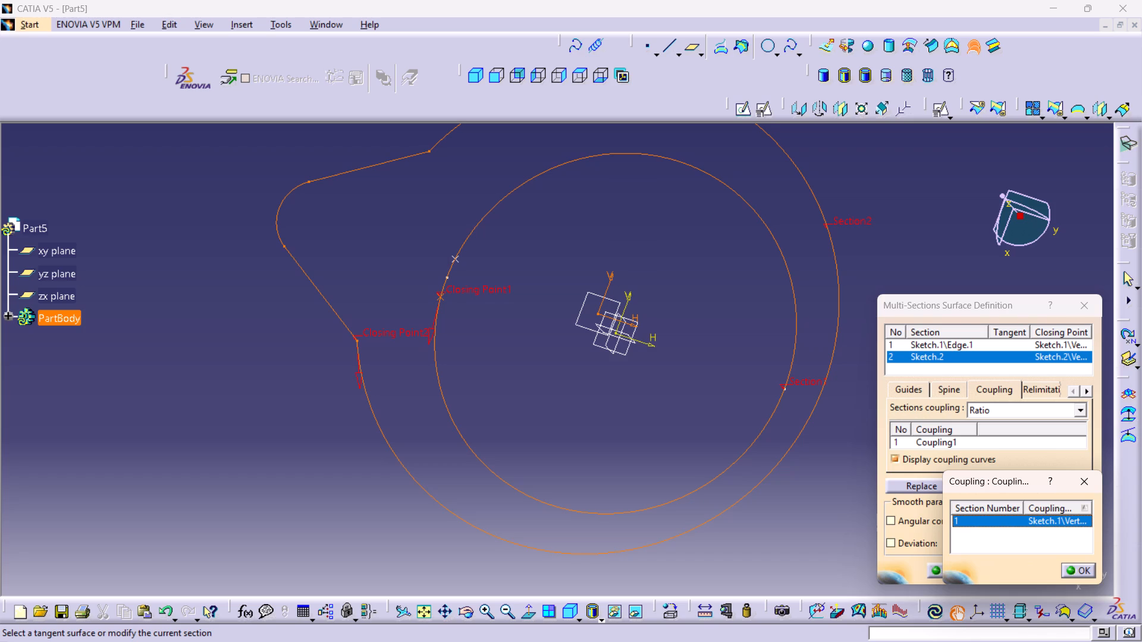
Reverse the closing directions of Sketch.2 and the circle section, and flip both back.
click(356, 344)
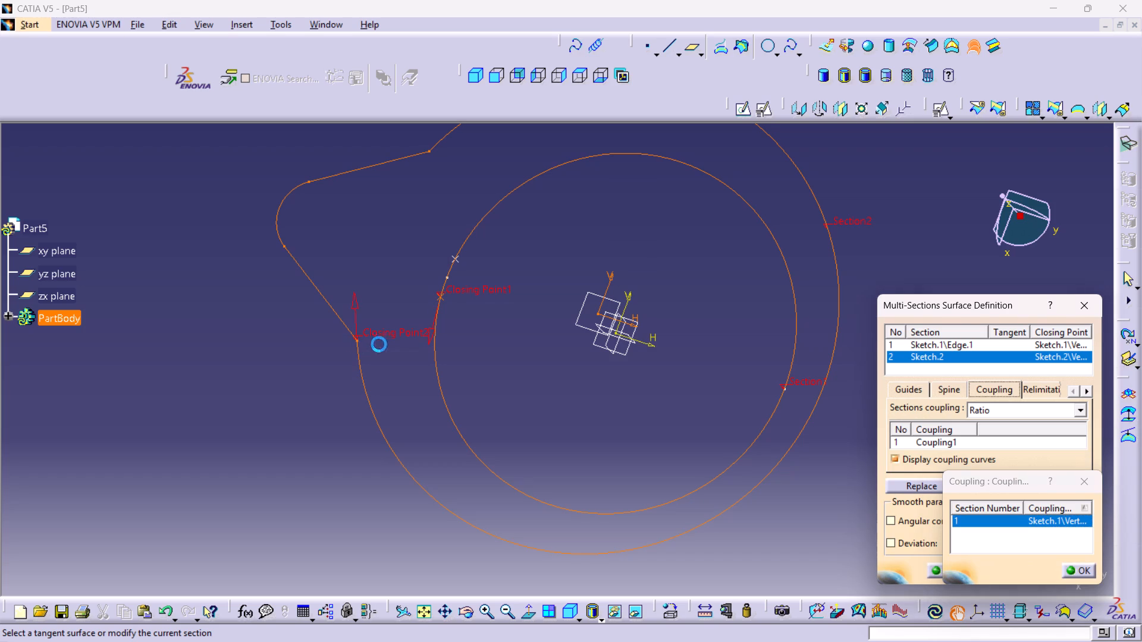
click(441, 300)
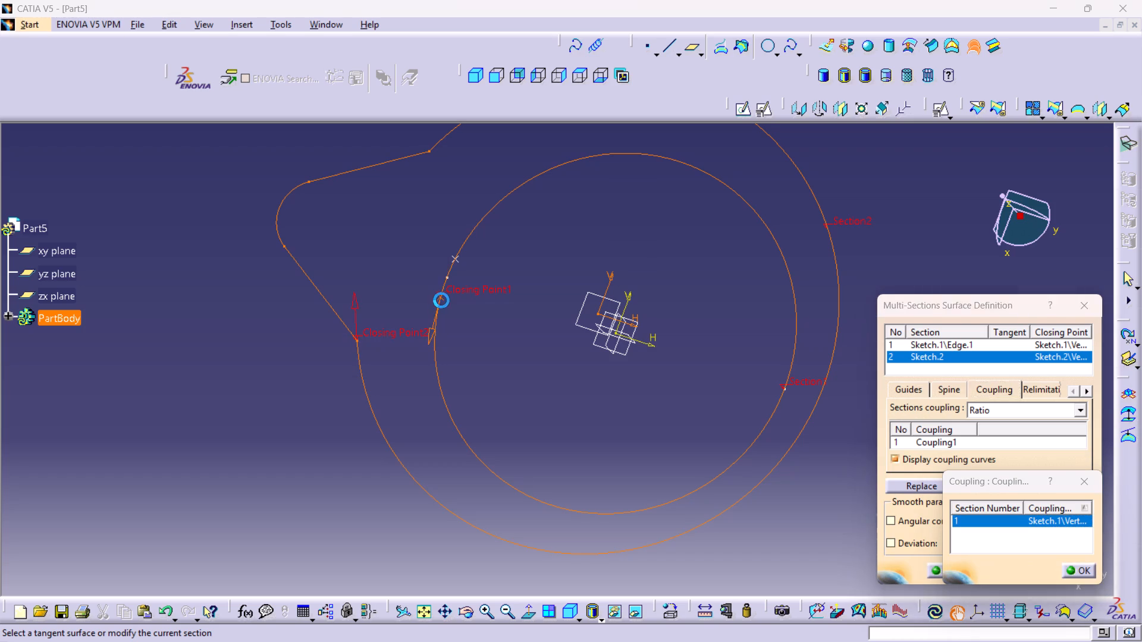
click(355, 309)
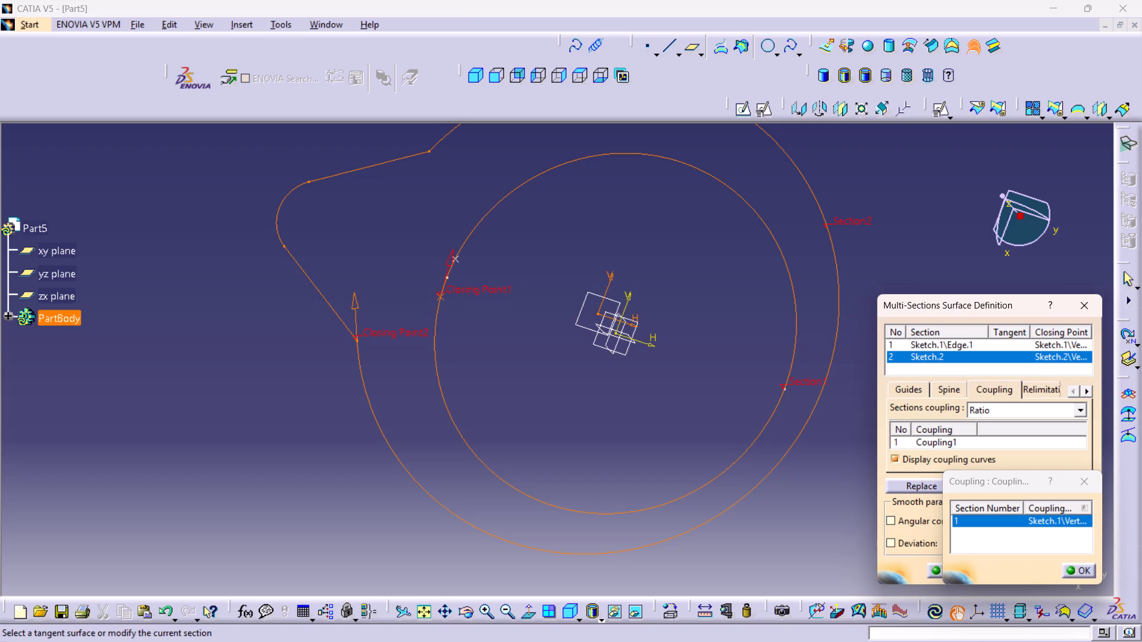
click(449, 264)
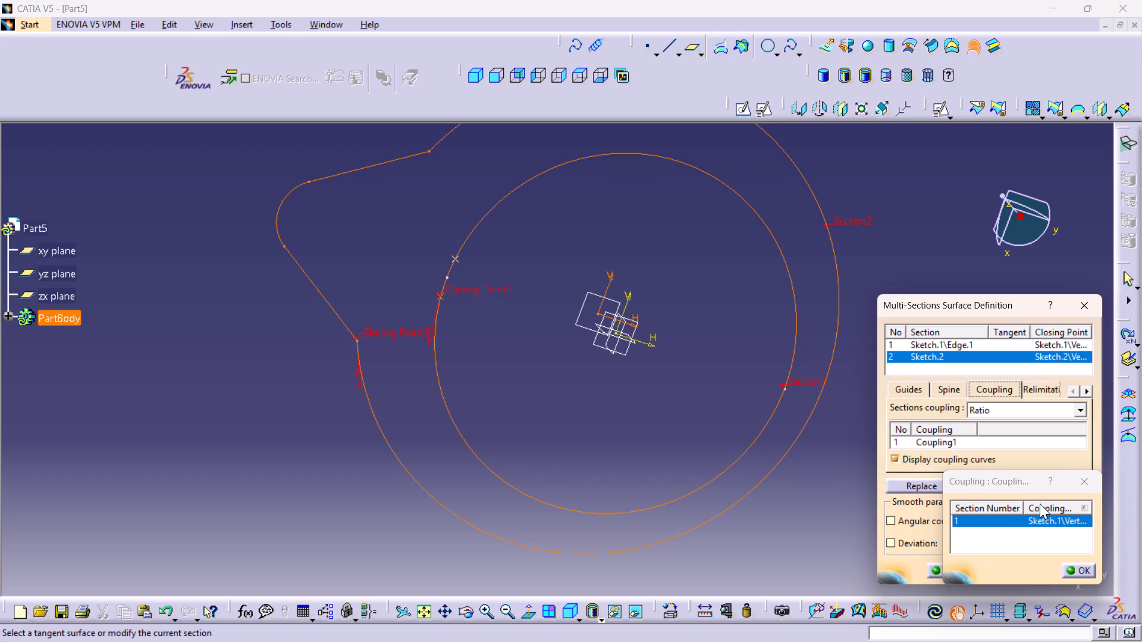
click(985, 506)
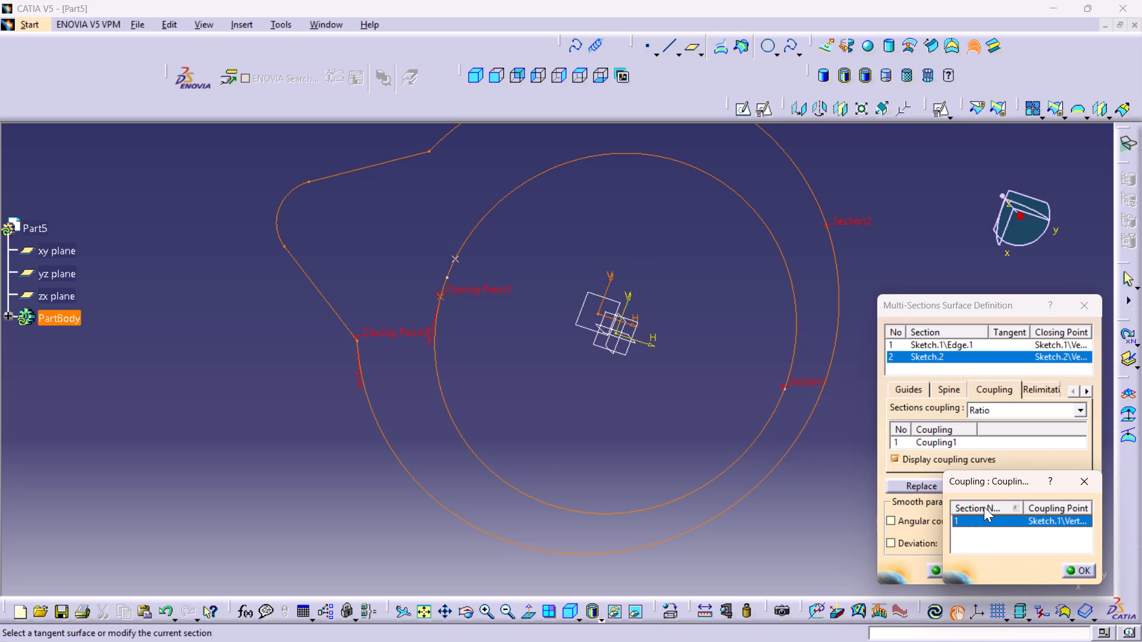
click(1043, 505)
Examine the closing points and directions on the circle and Sketch.2 from several viewpoints, and leave the first coupling's definition.
right_click(357, 341)
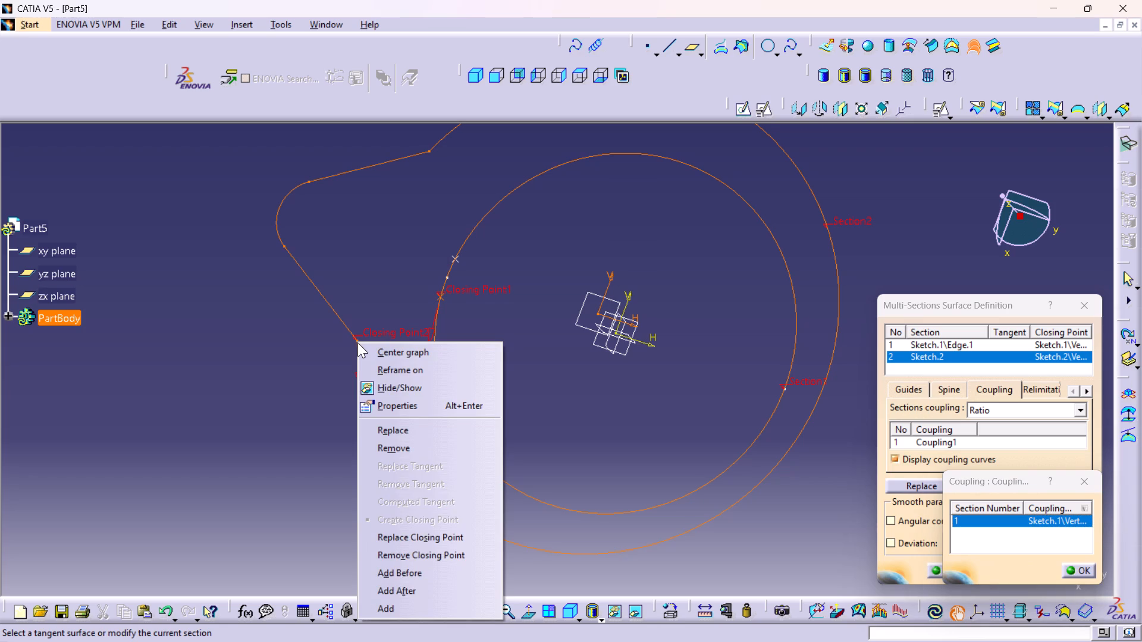
click(297, 398)
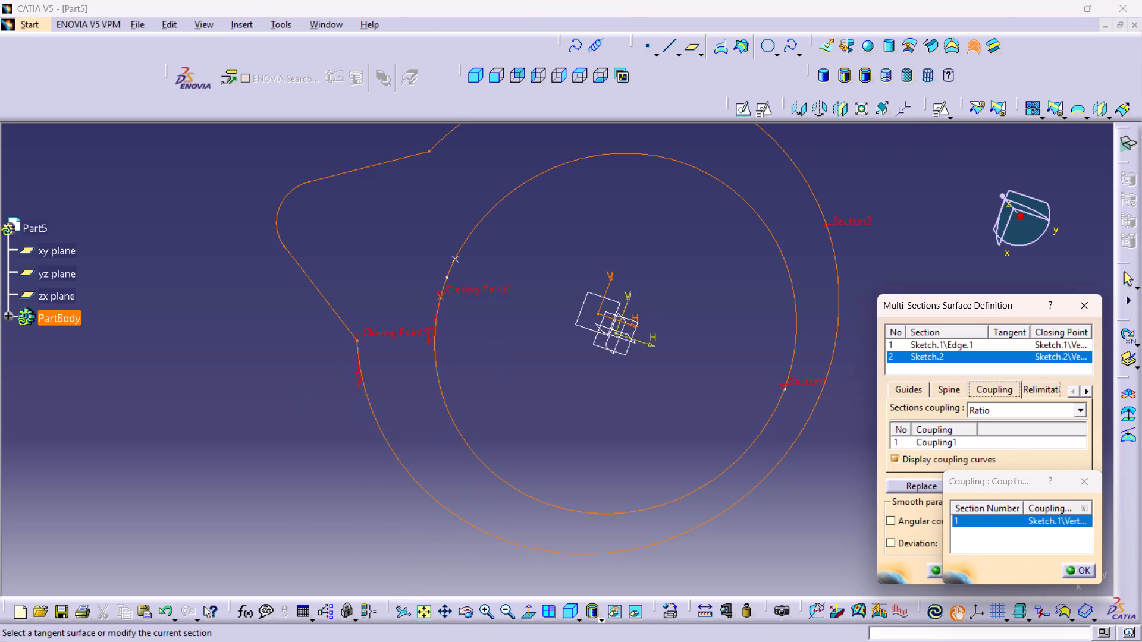
middle_drag(485, 386, 481, 284)
right_drag(485, 386, 481, 284)
middle_drag(480, 385, 478, 368)
right_click(480, 385)
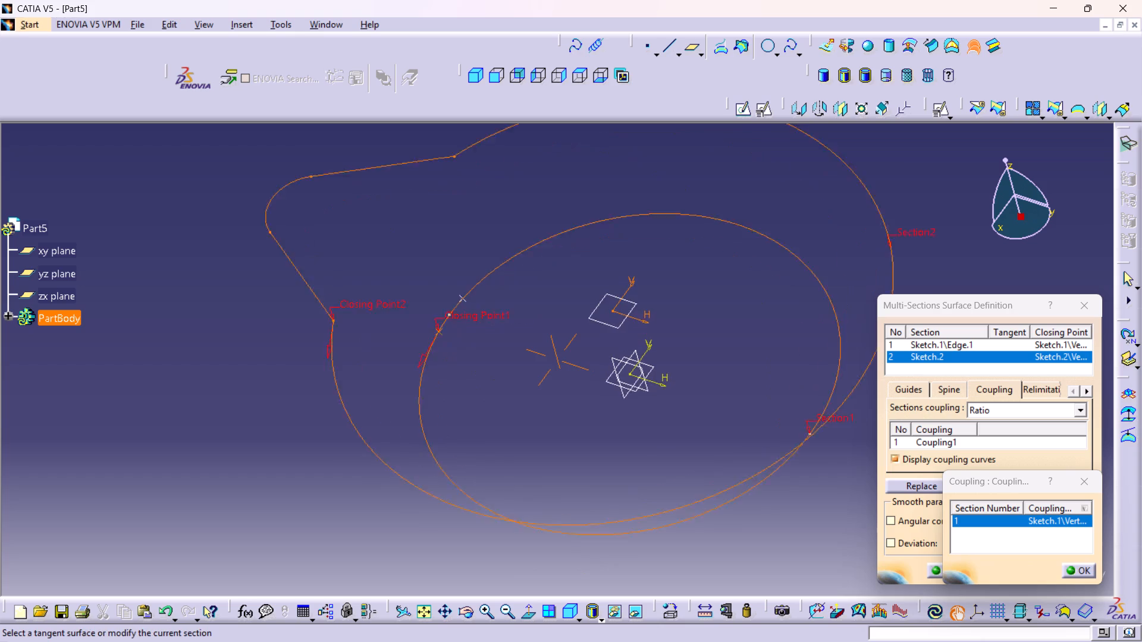
middle_drag(478, 368, 476, 355)
middle_drag(476, 372, 482, 404)
right_click(476, 372)
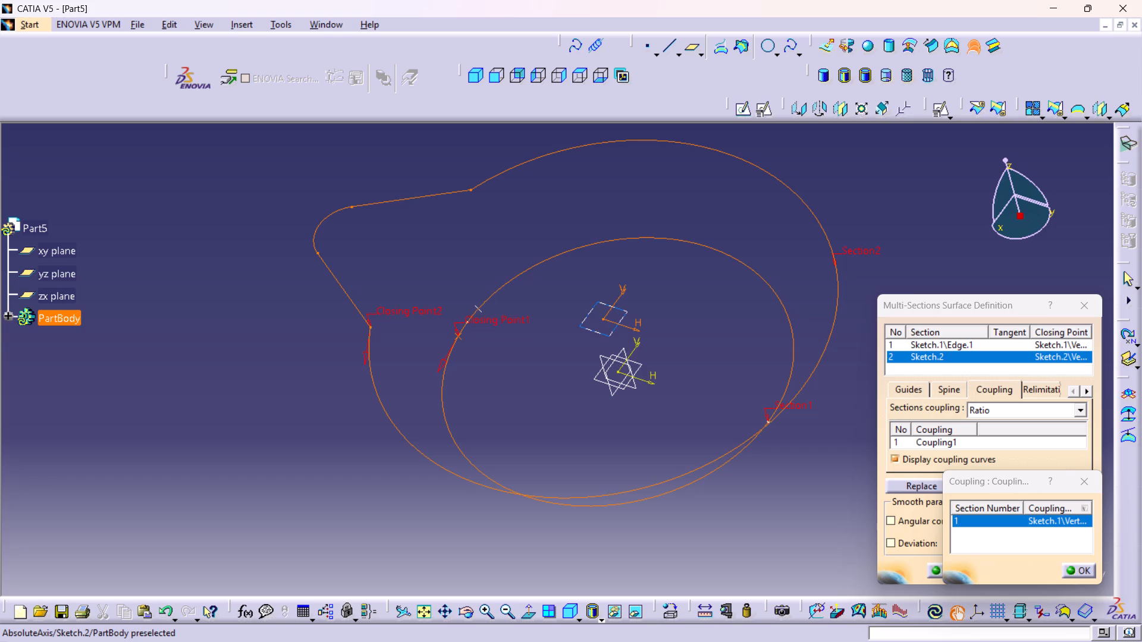
middle_drag(501, 437, 512, 461)
right_click(501, 437)
middle_drag(506, 437, 505, 435)
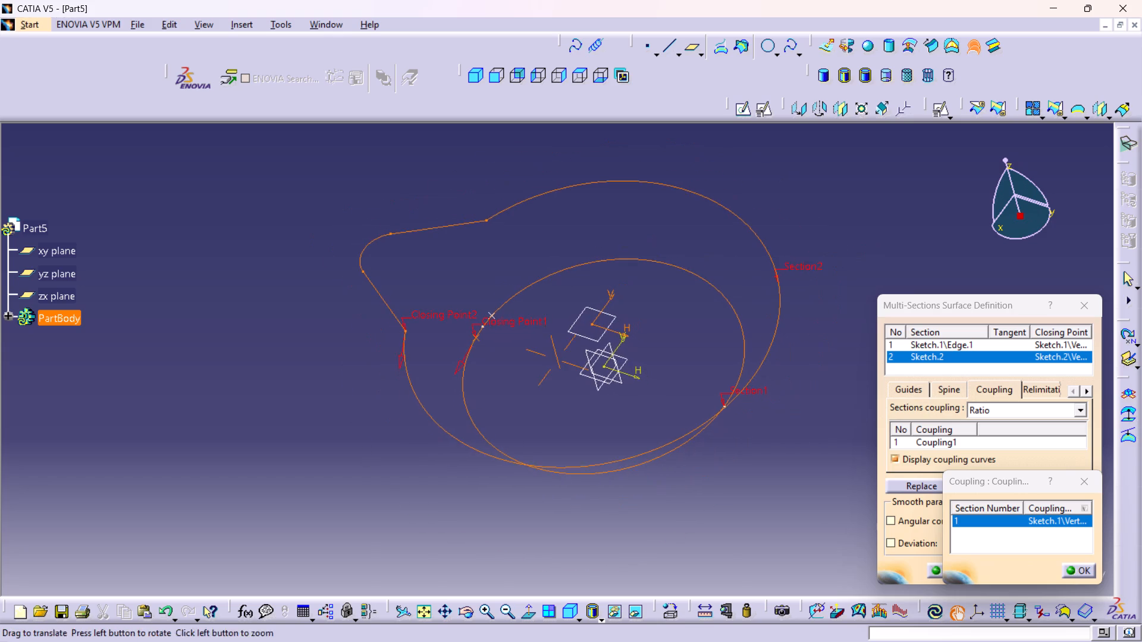
middle_drag(505, 435, 443, 410)
right_drag(505, 435, 445, 410)
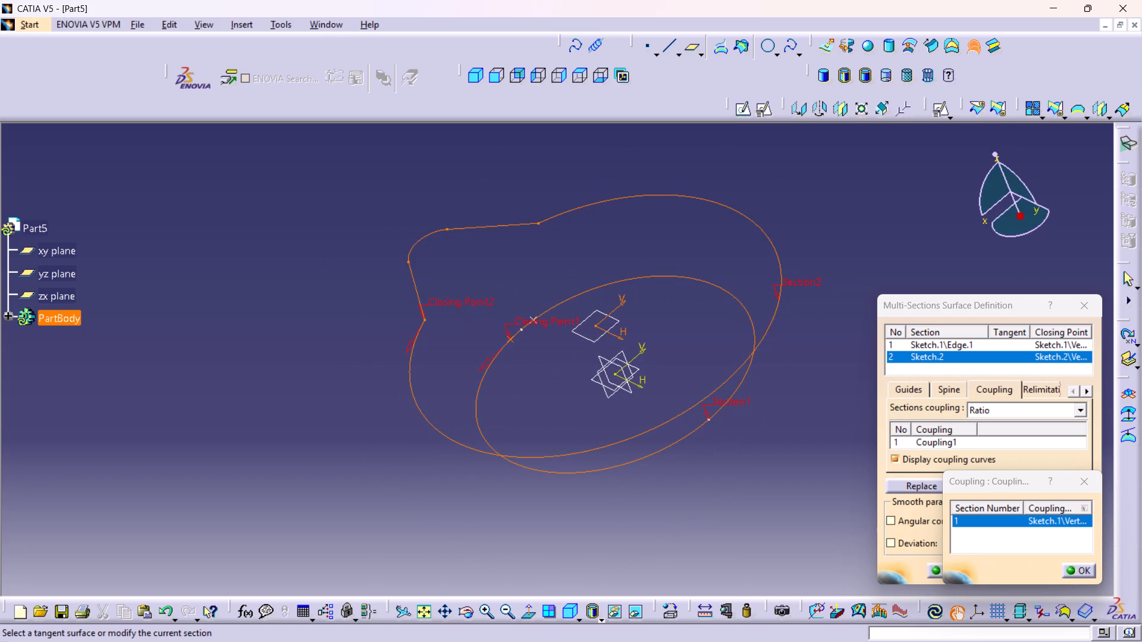
middle_drag(567, 412, 550, 347)
right_click(567, 412)
middle_drag(520, 370, 582, 413)
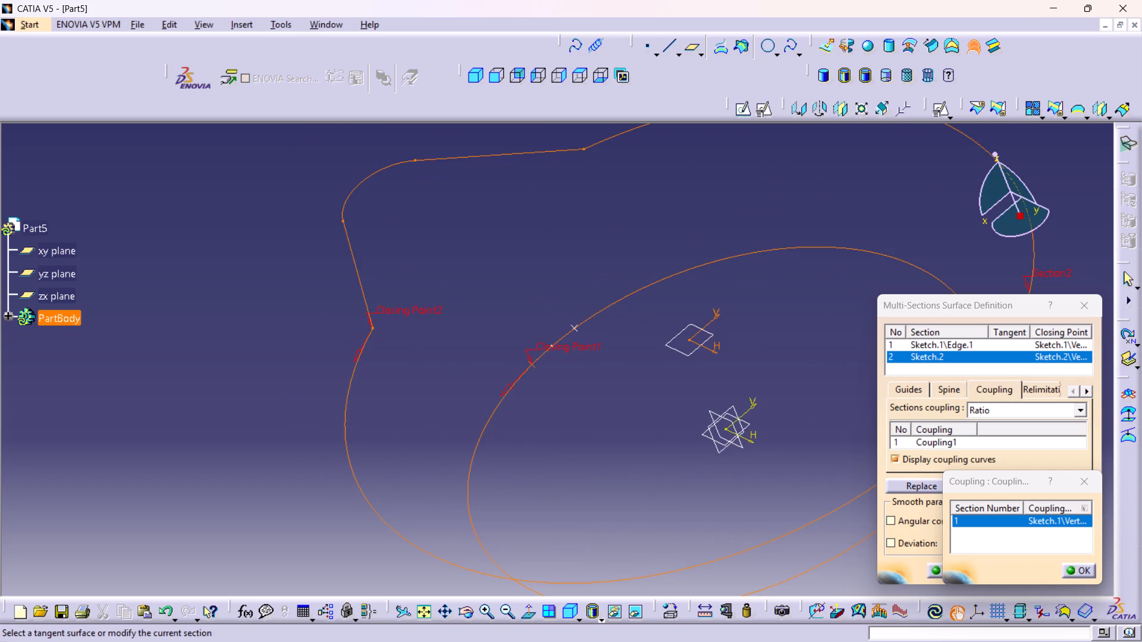
middle_drag(551, 408, 538, 341)
right_click(551, 408)
middle_drag(550, 414, 570, 461)
right_click(550, 414)
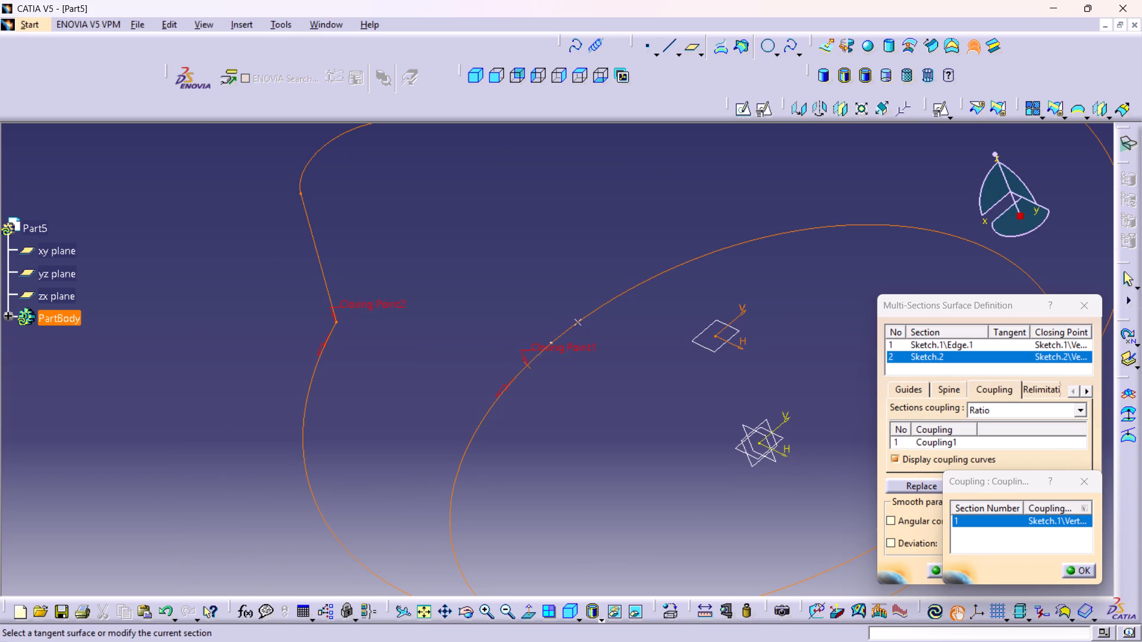
middle_drag(534, 442, 588, 539)
right_click(534, 442)
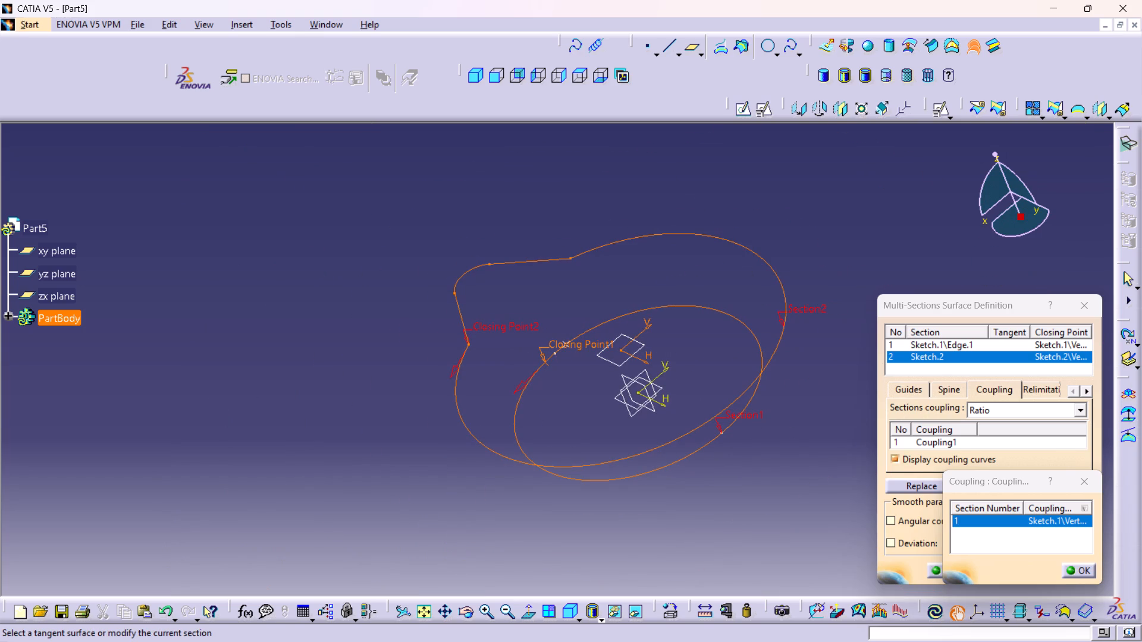
middle_drag(530, 405, 522, 329)
right_click(530, 405)
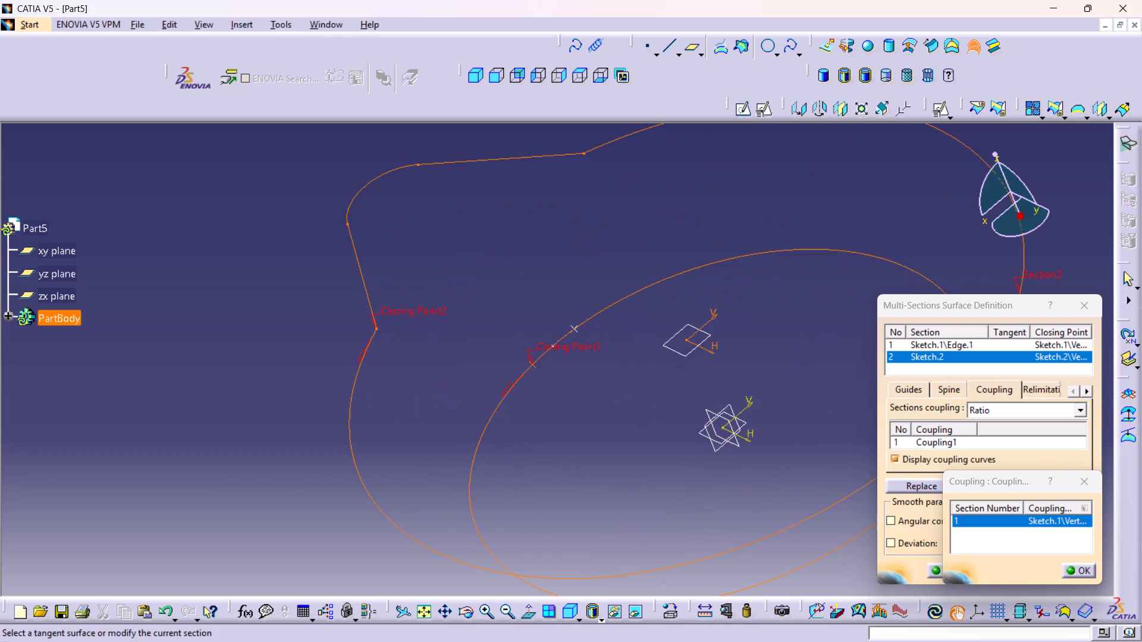
middle_drag(502, 340, 501, 384)
right_drag(500, 344, 501, 384)
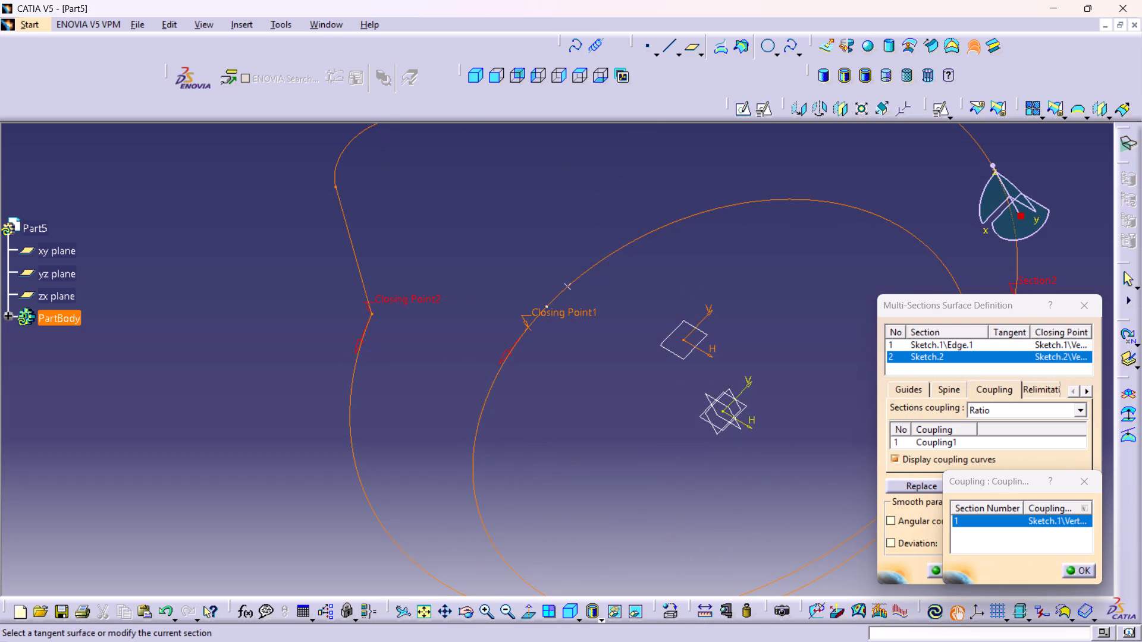
middle_drag(570, 415, 599, 451)
right_click(570, 415)
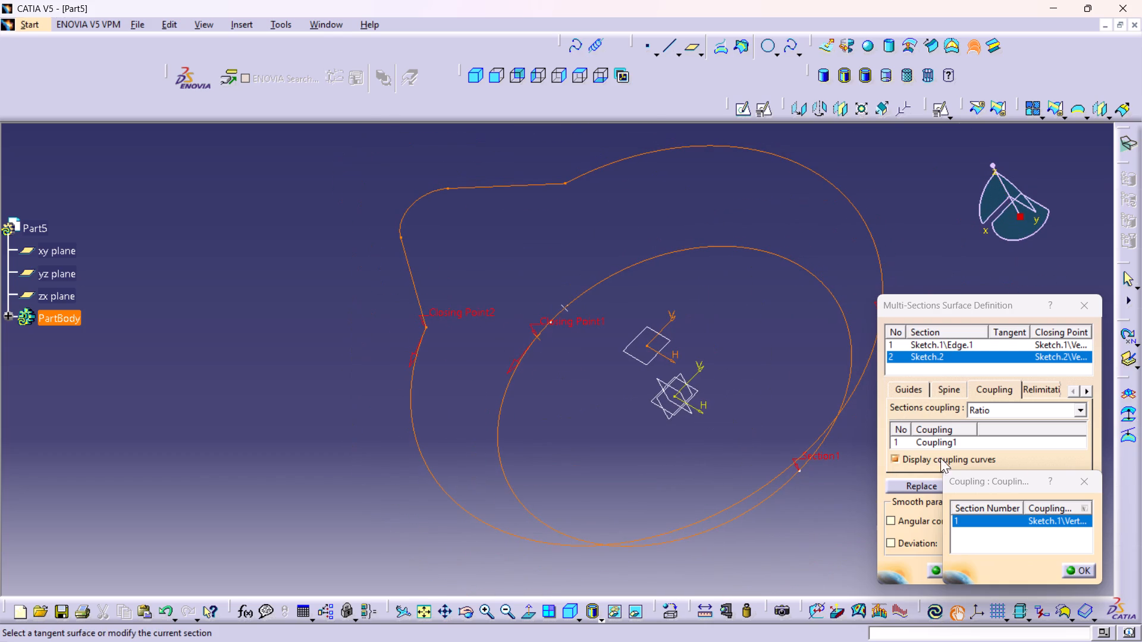
click(1082, 487)
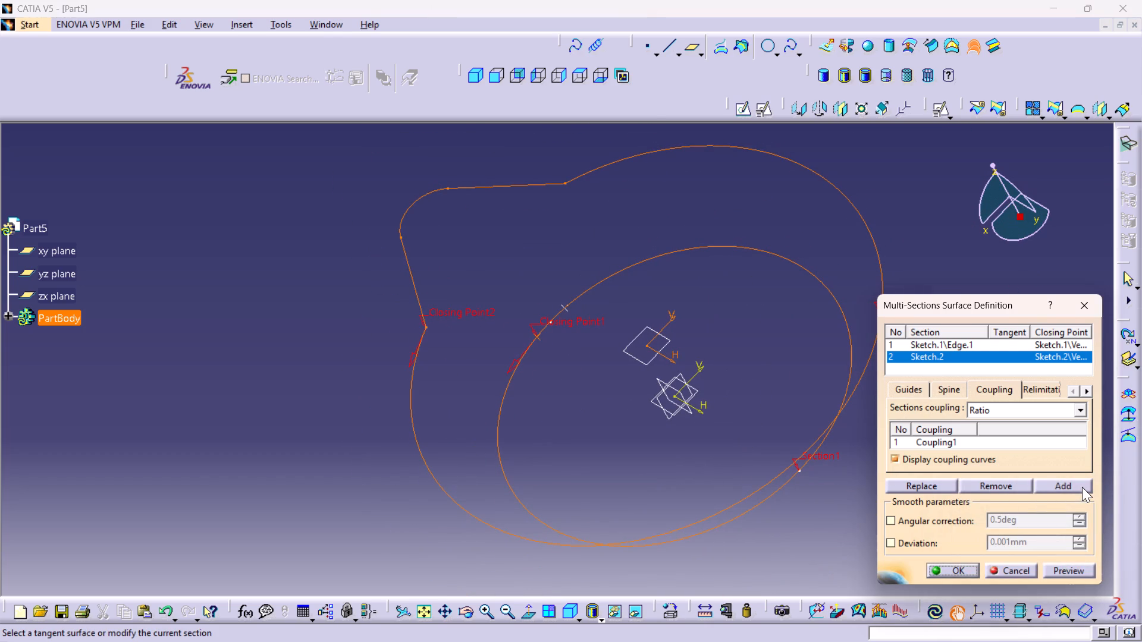
Try to start a second coupling from the Sketch.2 closing-point vertex, and use the Sketch.1 vertex on the circle as its first point.
click(927, 438)
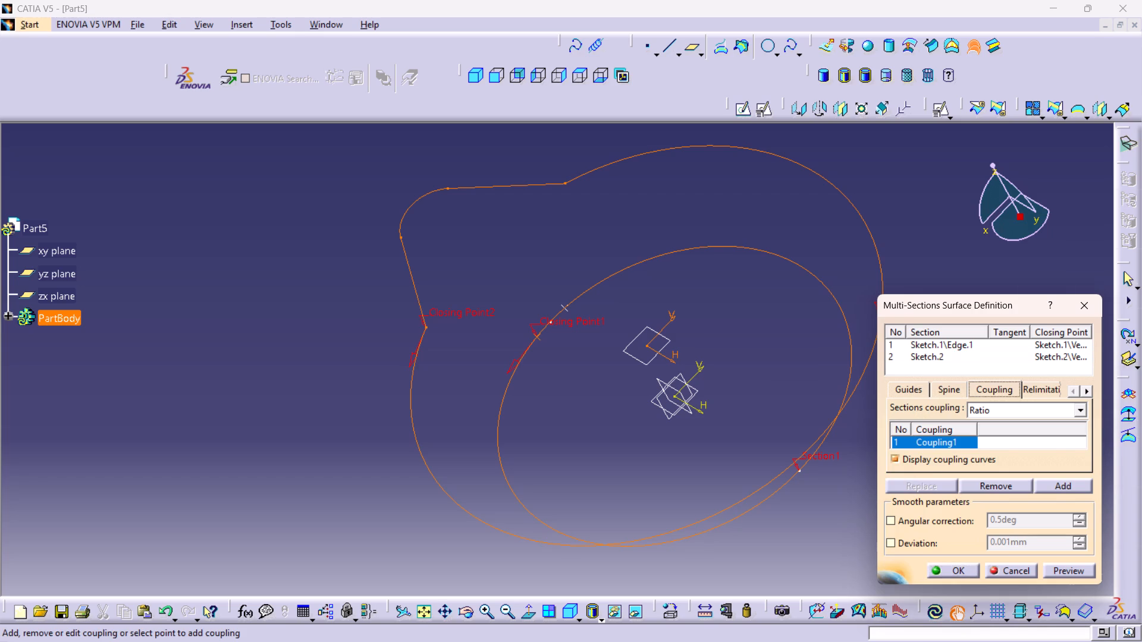
click(425, 327)
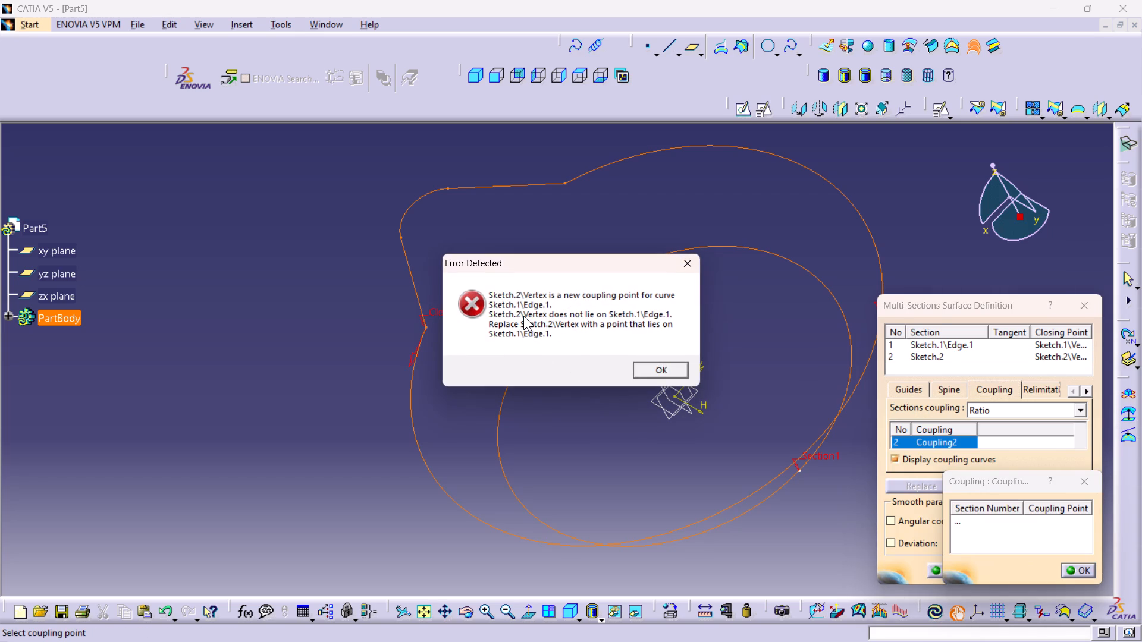
click(664, 368)
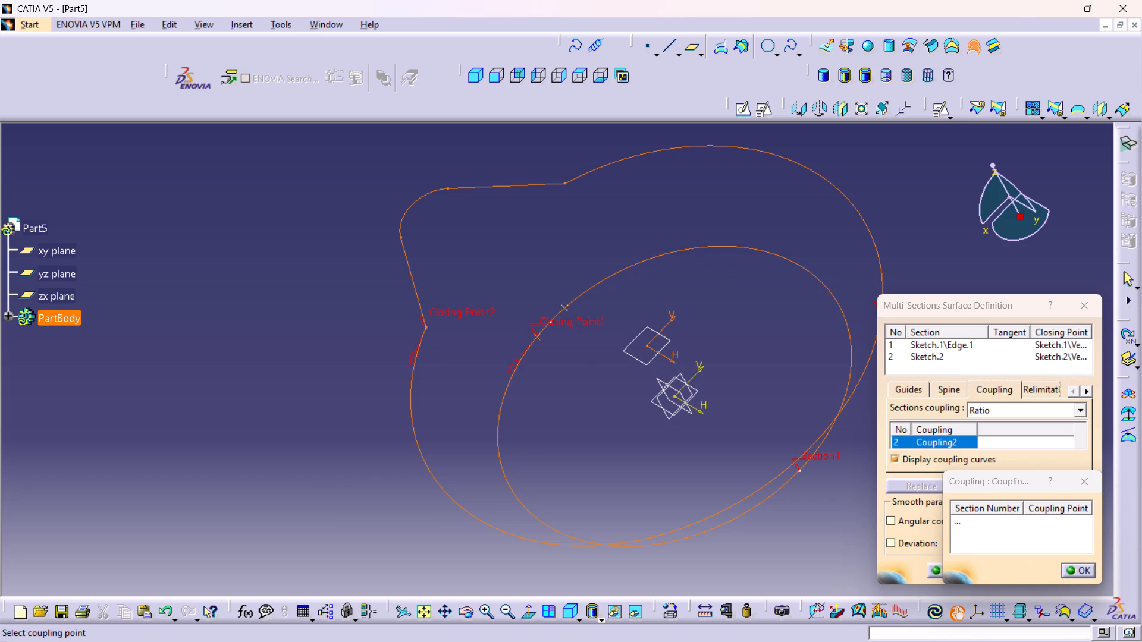
click(564, 310)
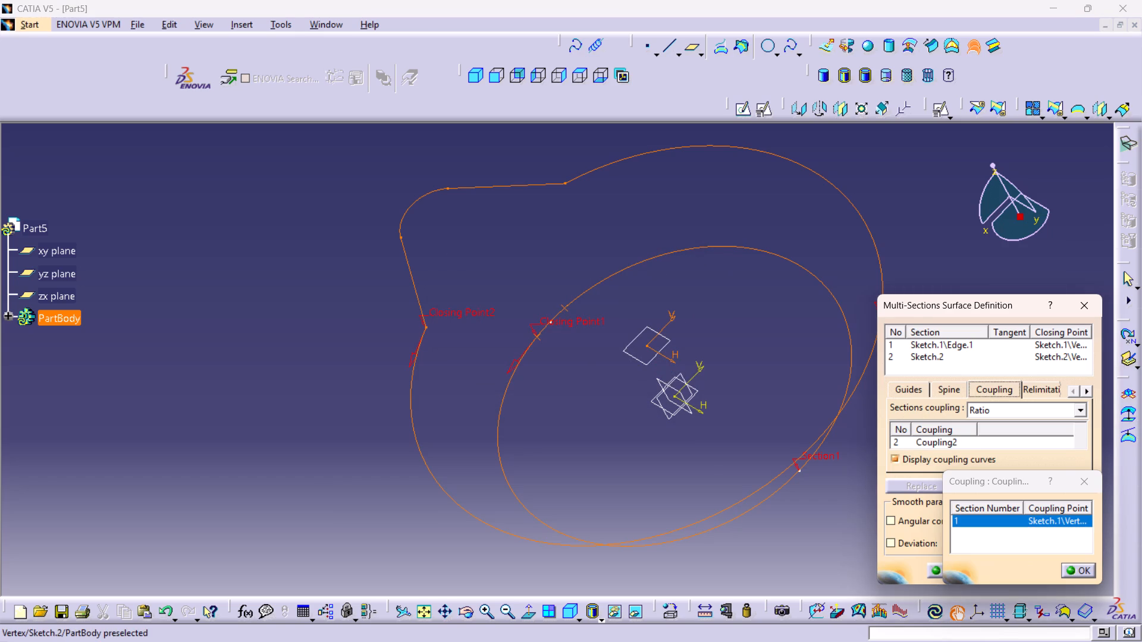
click(451, 307)
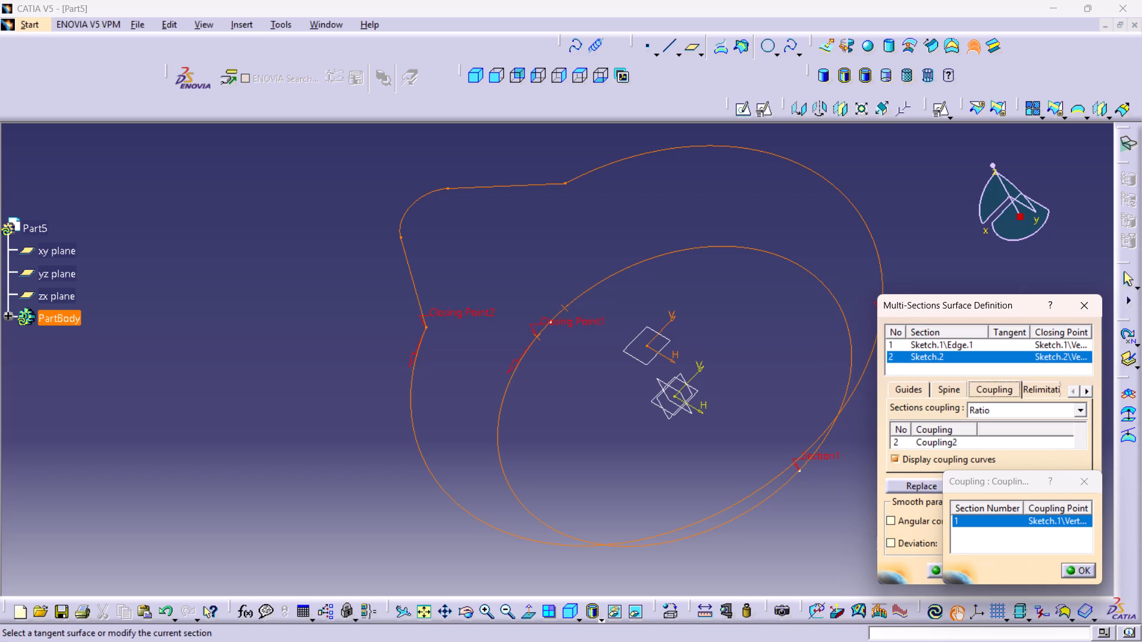
click(1083, 484)
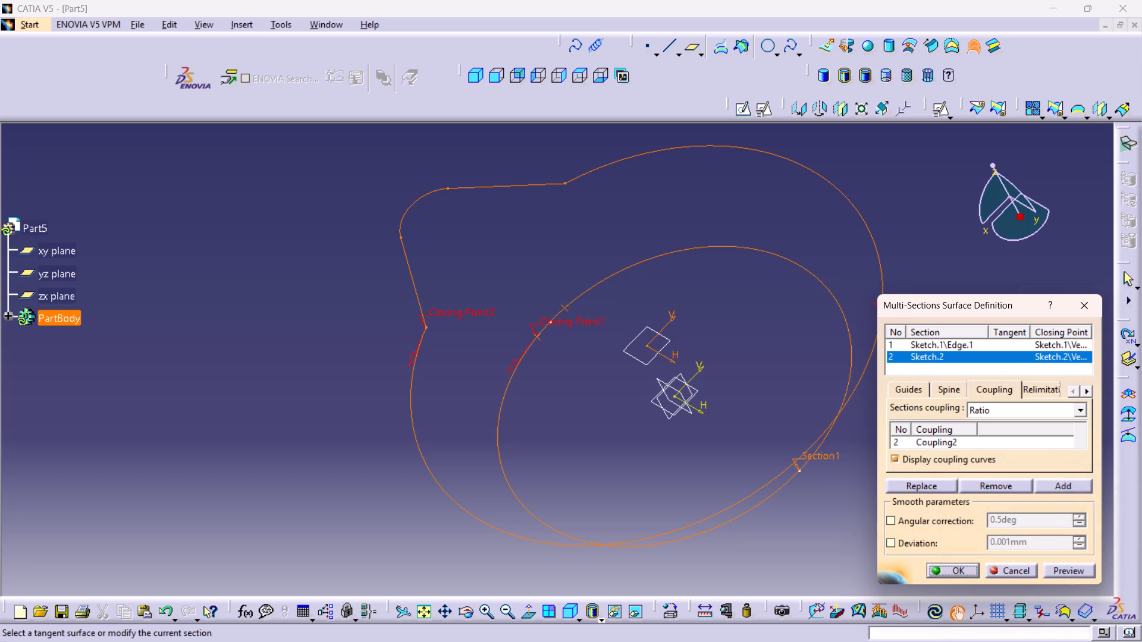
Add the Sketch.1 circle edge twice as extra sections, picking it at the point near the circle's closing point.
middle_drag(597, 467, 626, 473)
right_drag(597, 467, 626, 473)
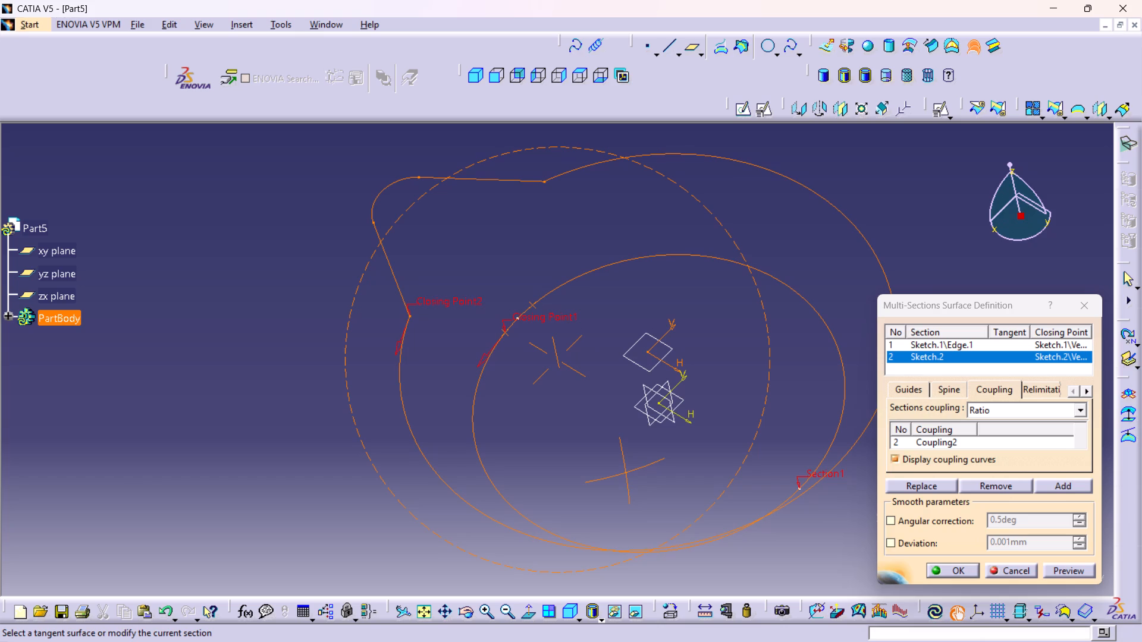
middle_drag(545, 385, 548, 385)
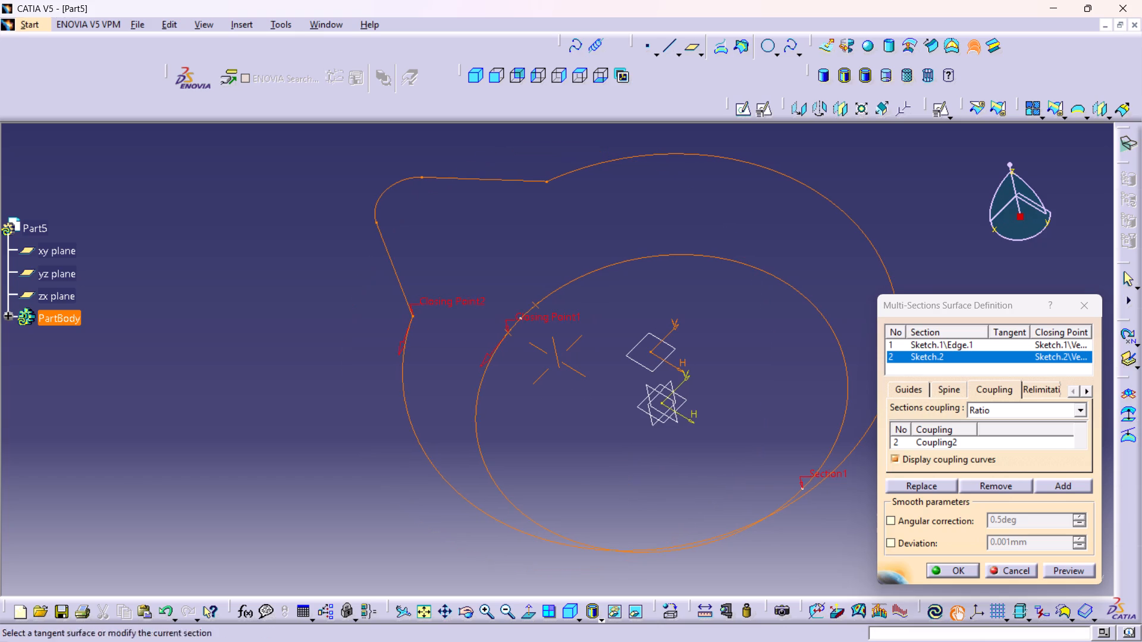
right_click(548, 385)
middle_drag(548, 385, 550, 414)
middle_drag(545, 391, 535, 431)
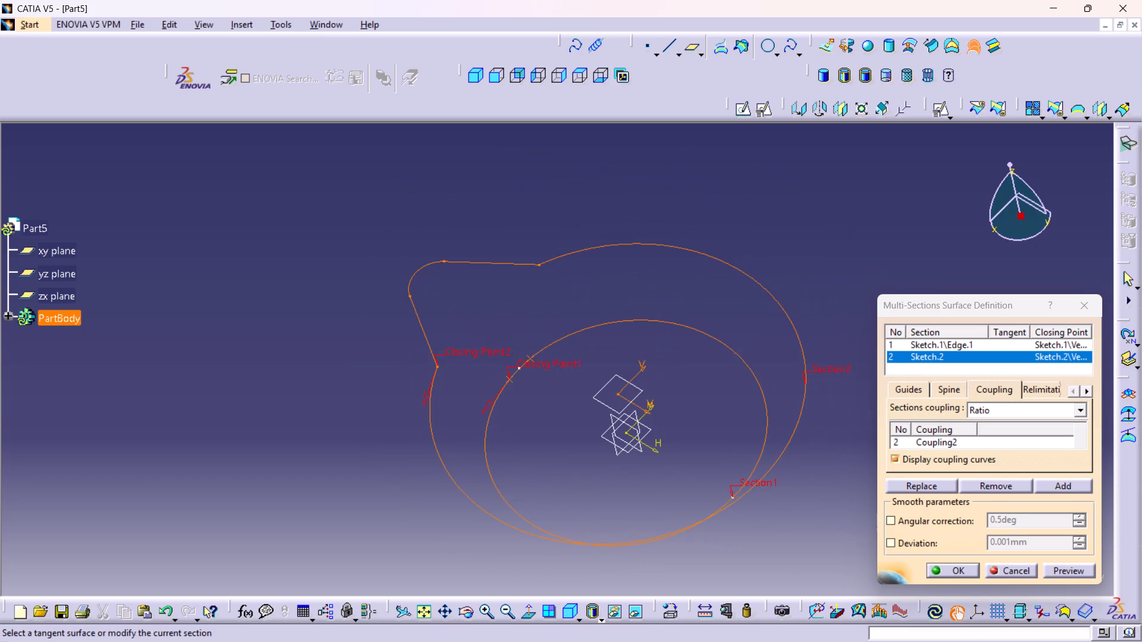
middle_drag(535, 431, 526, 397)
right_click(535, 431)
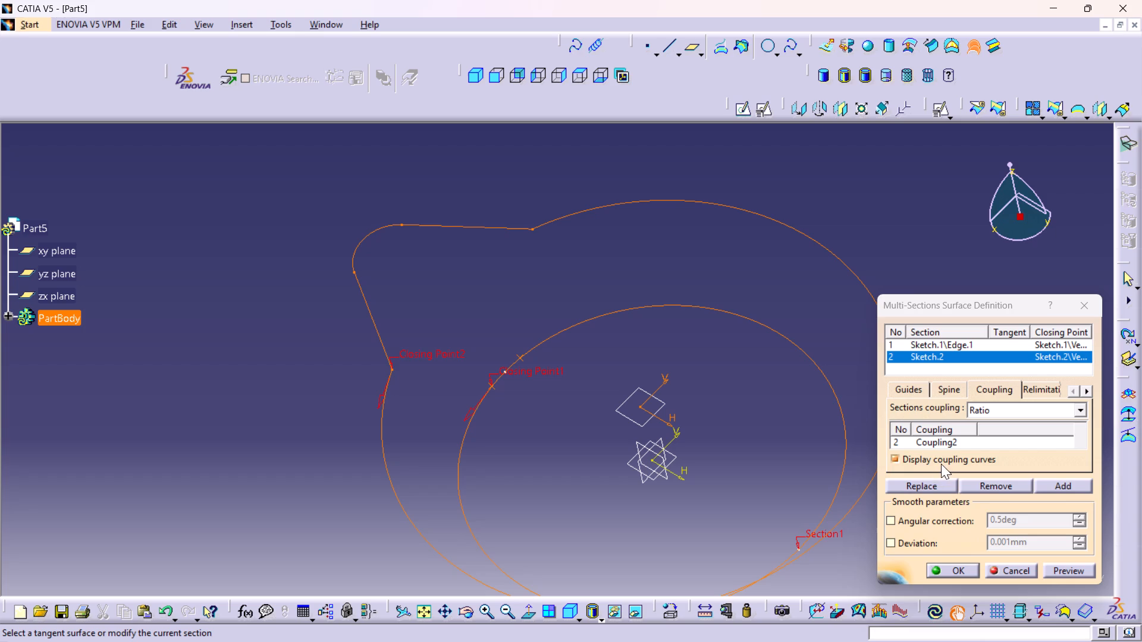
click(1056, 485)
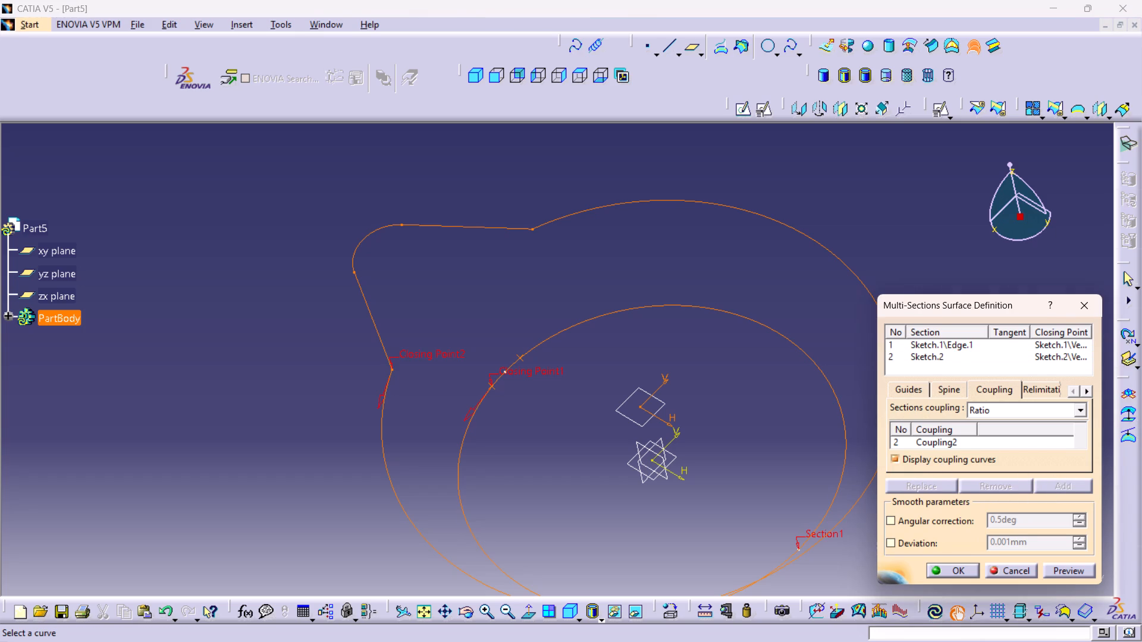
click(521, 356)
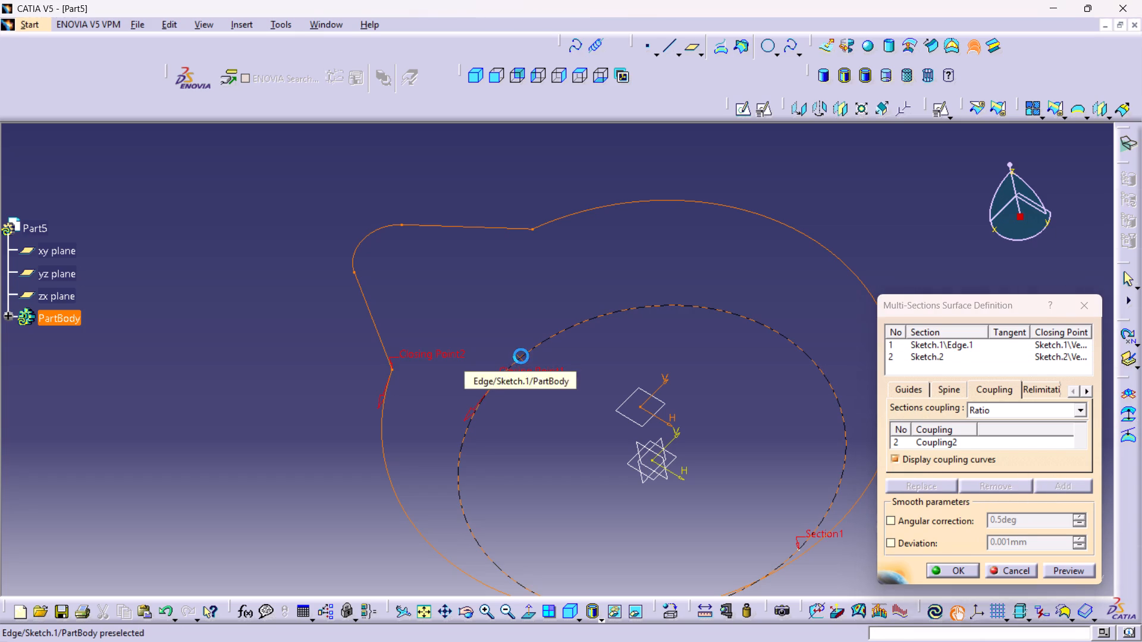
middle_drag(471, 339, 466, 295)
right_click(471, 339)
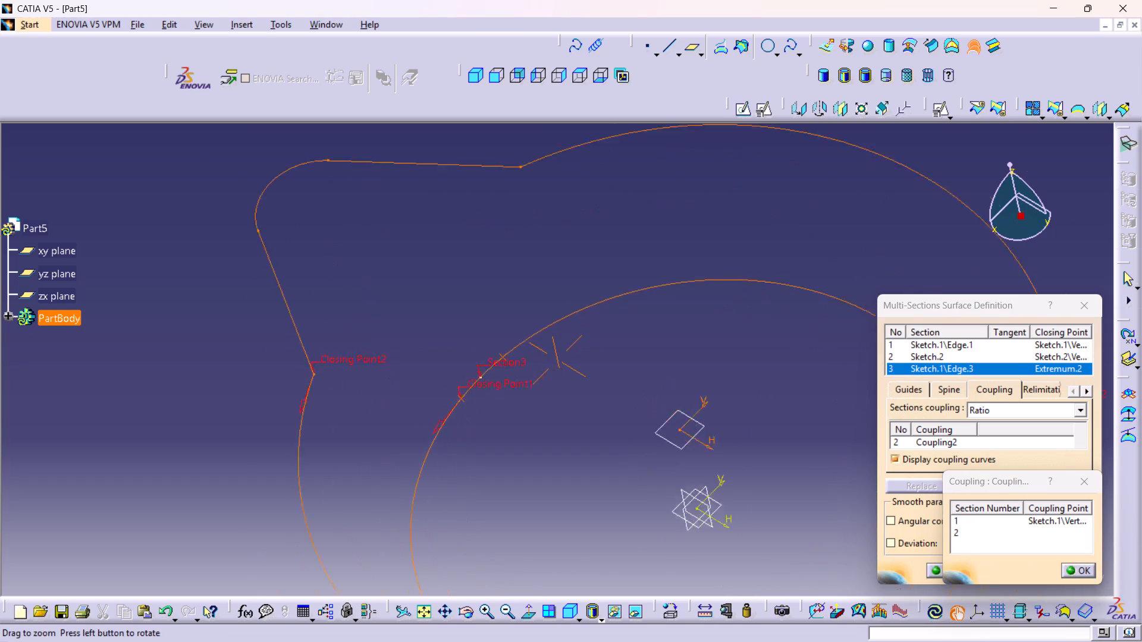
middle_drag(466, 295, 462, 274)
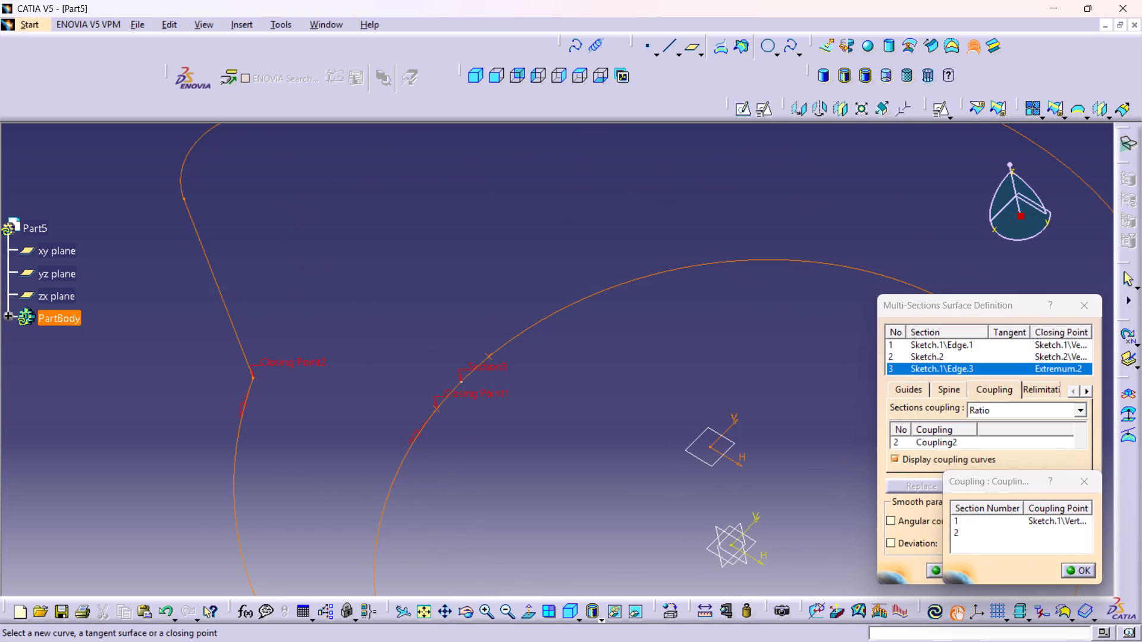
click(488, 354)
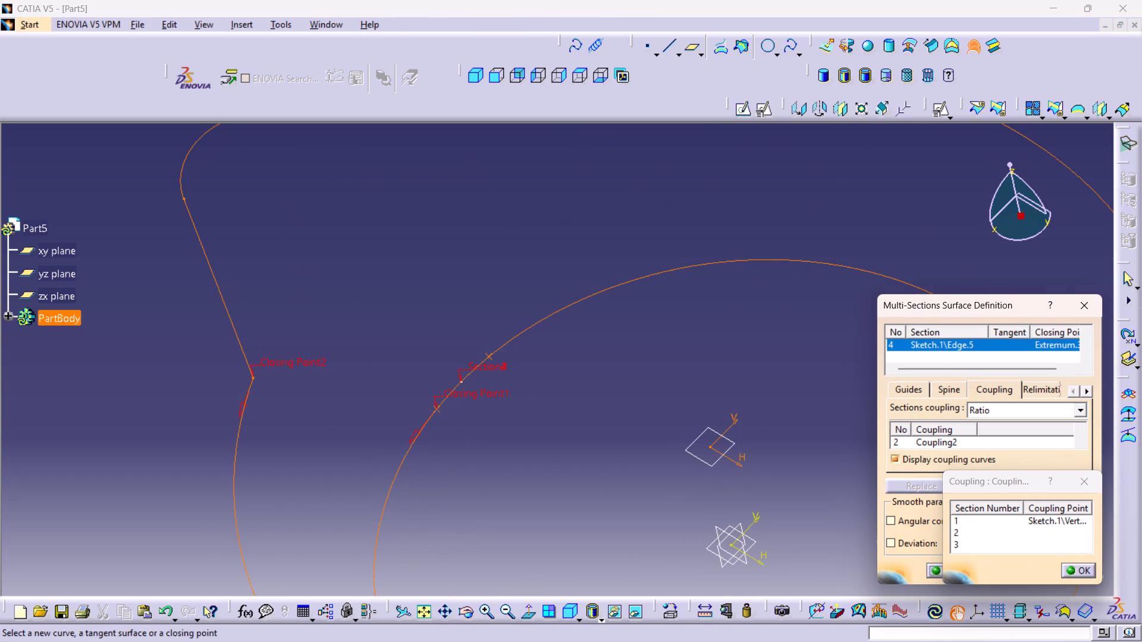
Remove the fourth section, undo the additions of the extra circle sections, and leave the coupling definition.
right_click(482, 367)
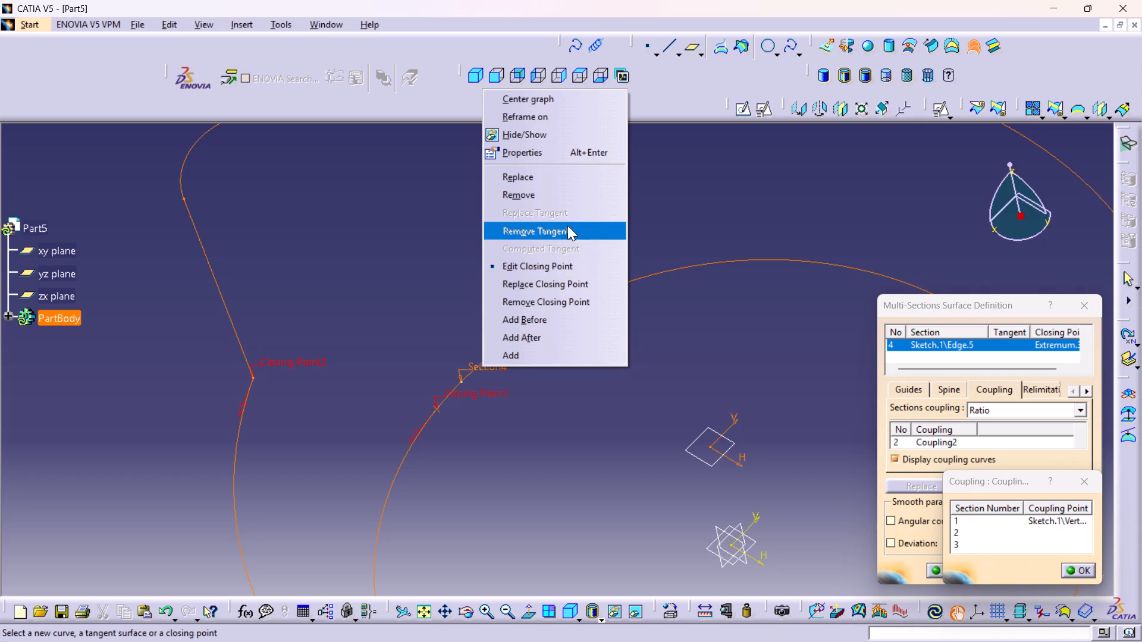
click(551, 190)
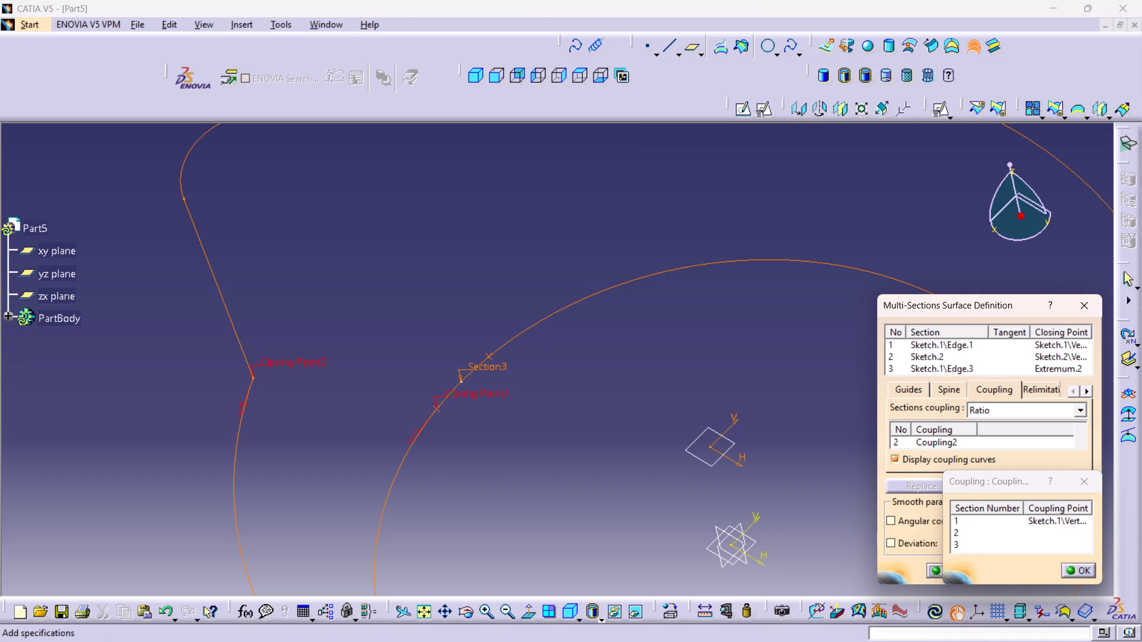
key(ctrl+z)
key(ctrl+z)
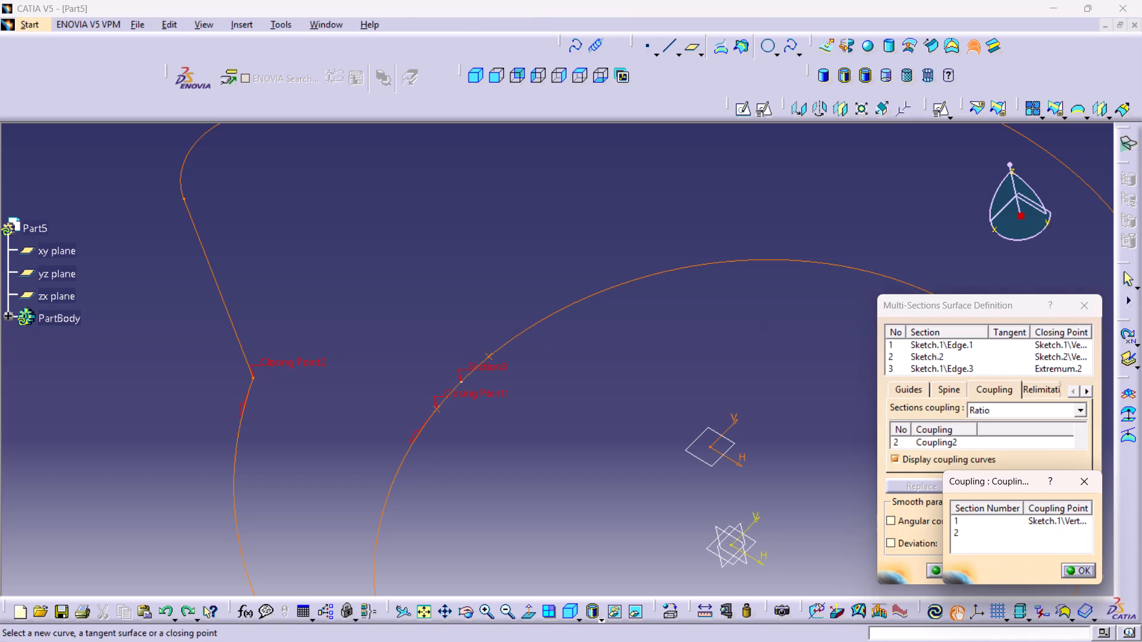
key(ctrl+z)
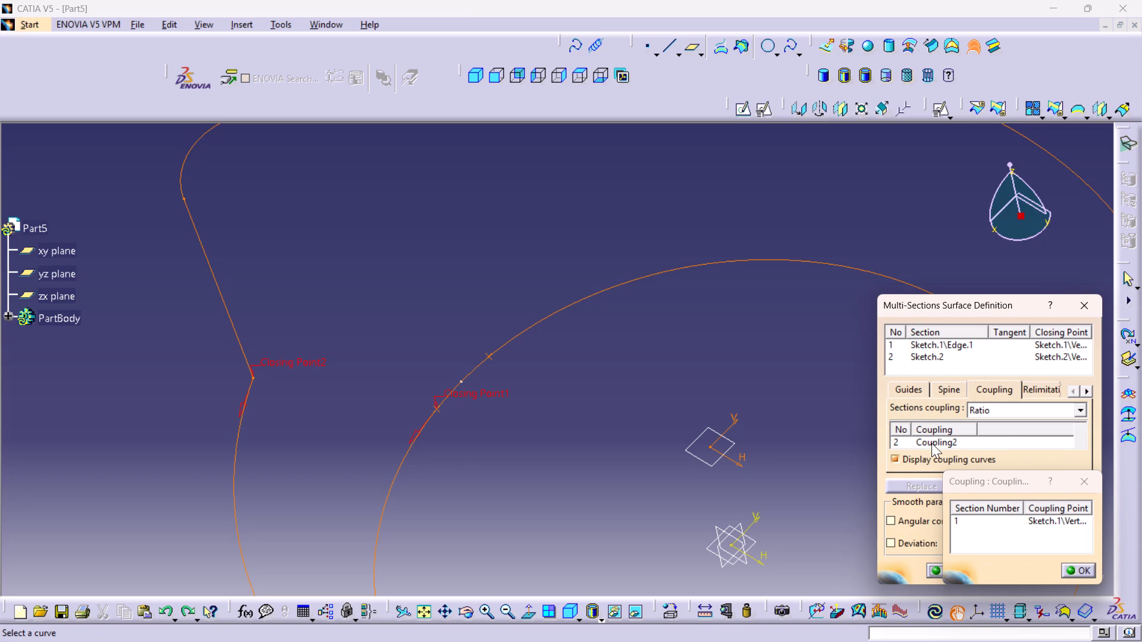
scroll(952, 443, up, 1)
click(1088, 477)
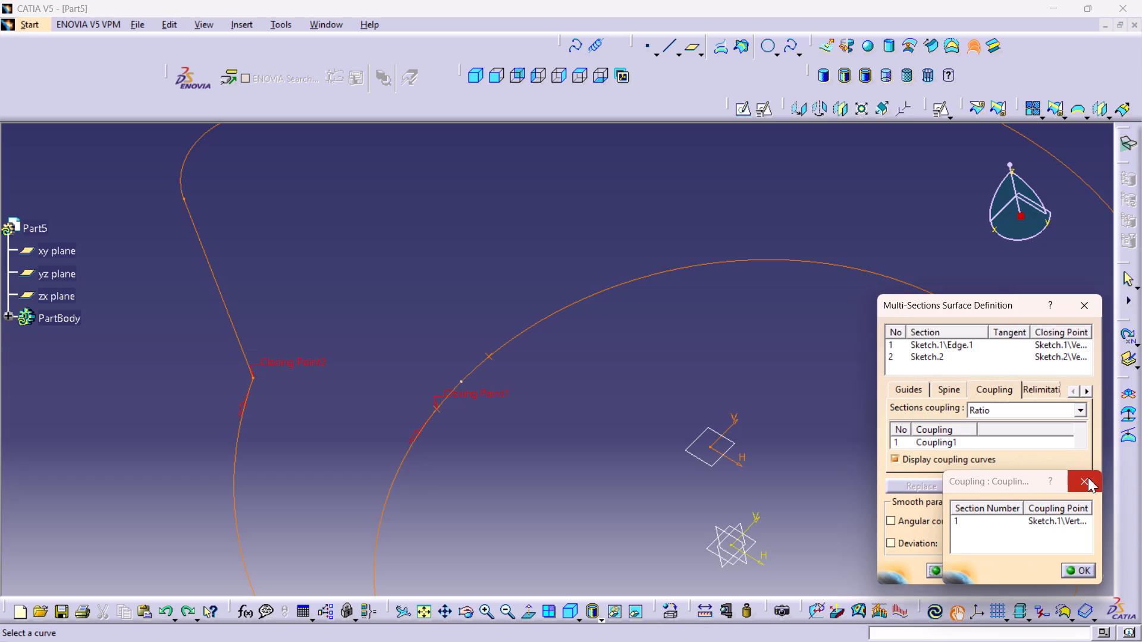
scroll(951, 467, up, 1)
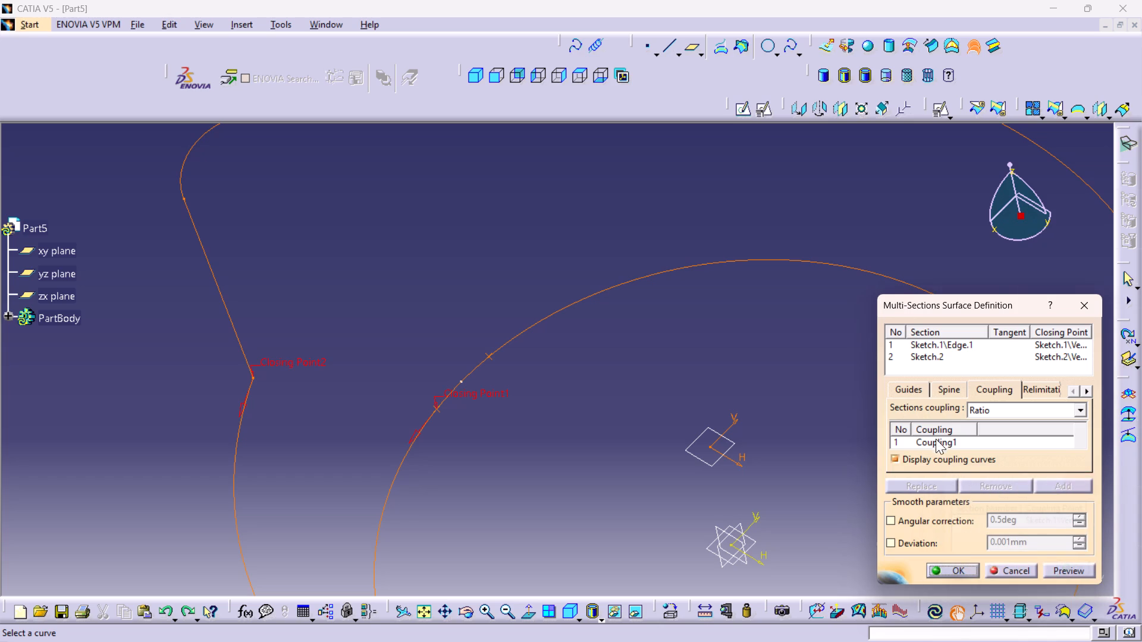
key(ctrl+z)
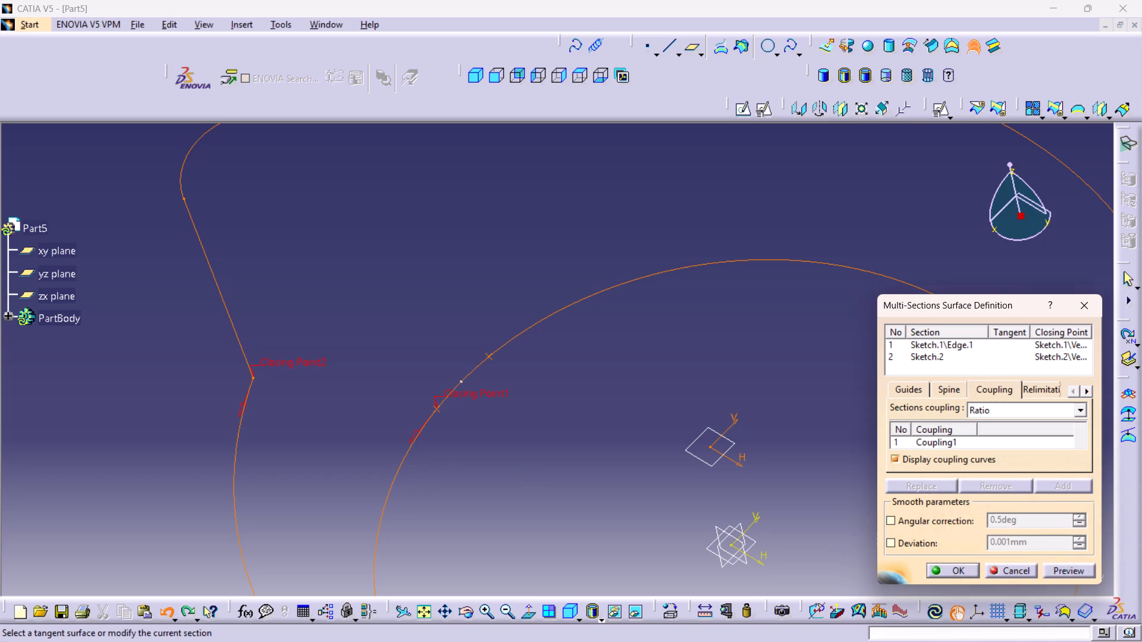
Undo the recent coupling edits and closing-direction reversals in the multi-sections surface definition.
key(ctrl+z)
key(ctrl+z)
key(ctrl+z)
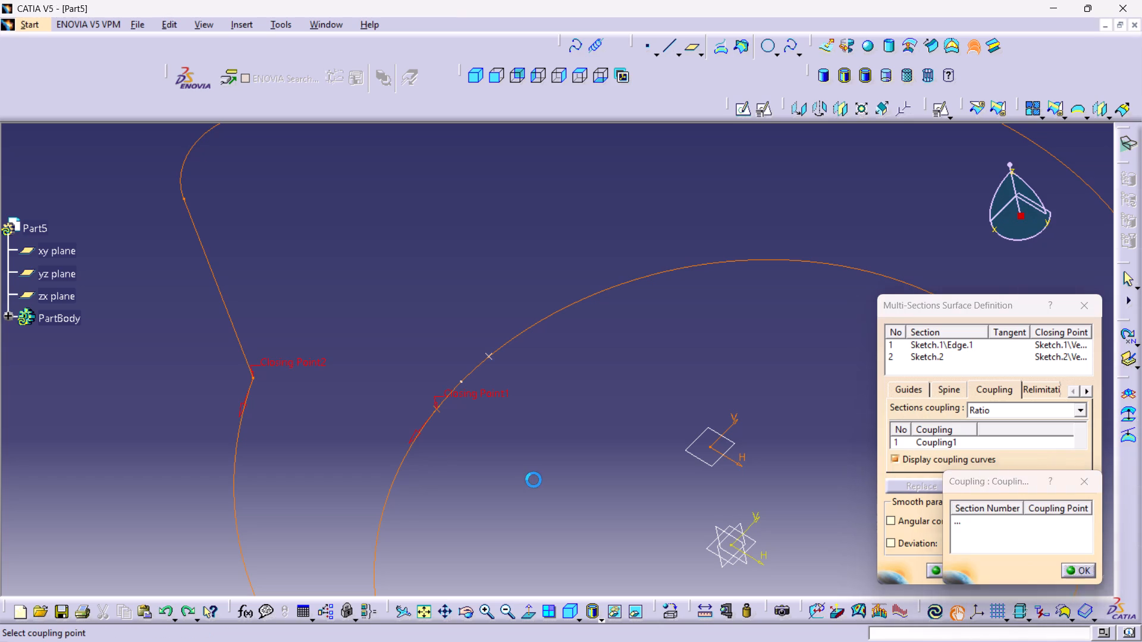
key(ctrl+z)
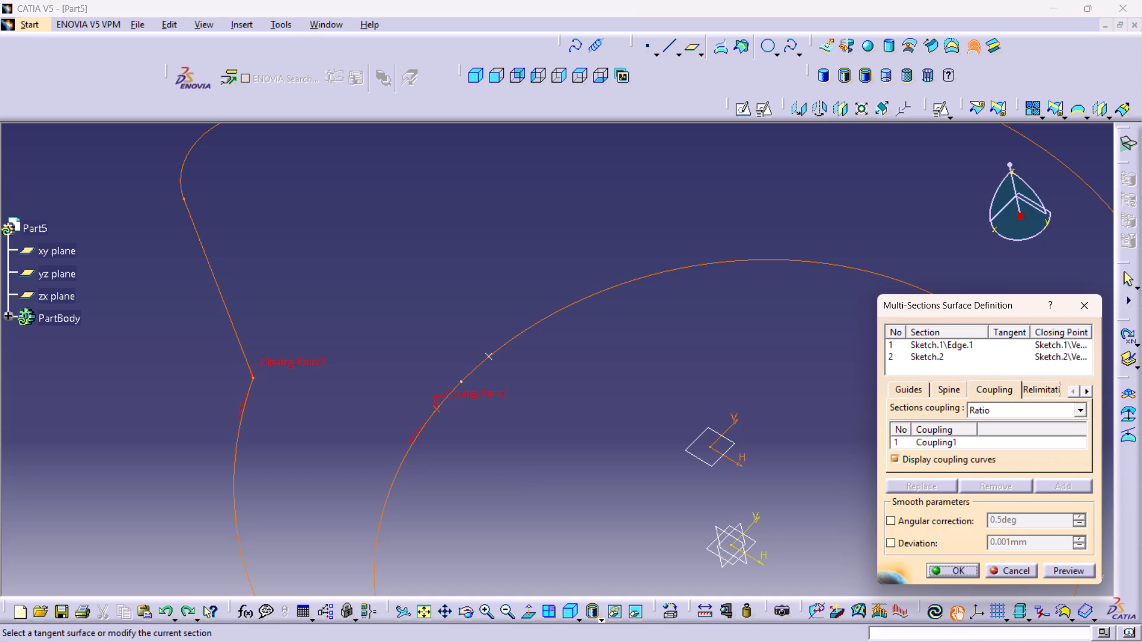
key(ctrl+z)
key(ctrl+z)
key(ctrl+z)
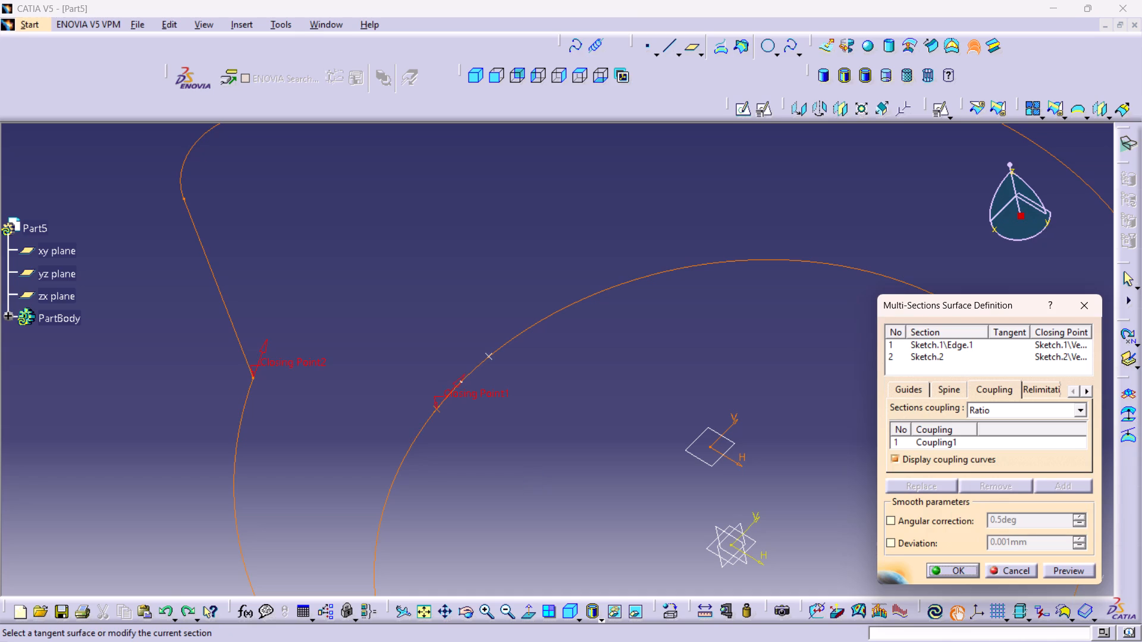
Examine the circle, the spouted profile and their closing-point directions from several viewpoints.
middle_drag(528, 470, 544, 512)
right_click(528, 470)
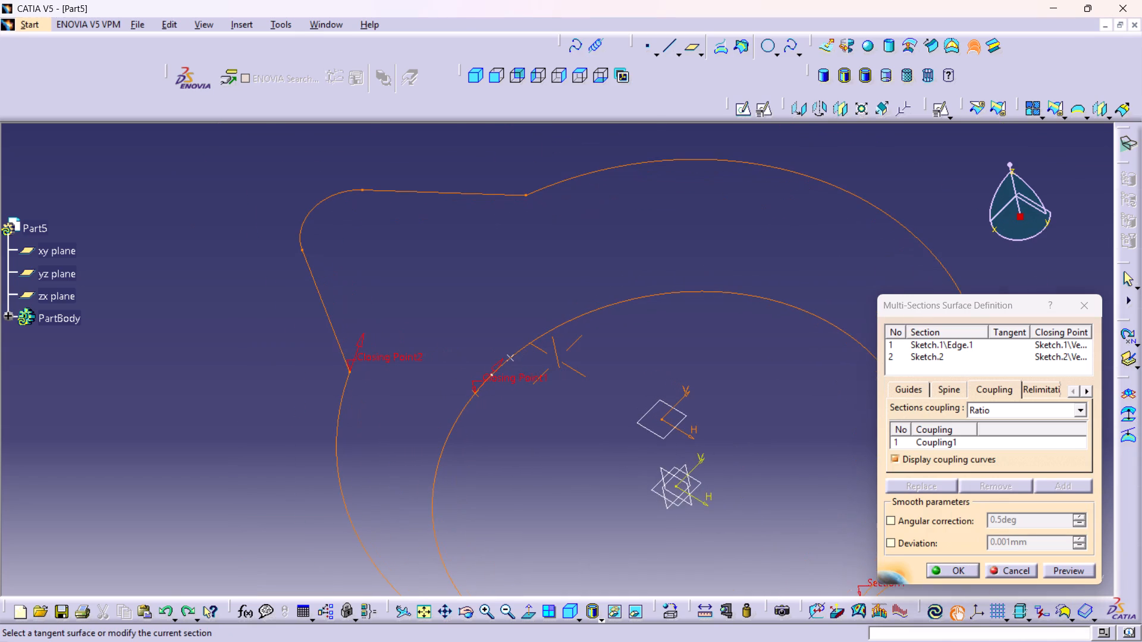
middle_drag(519, 490, 517, 545)
right_click(519, 490)
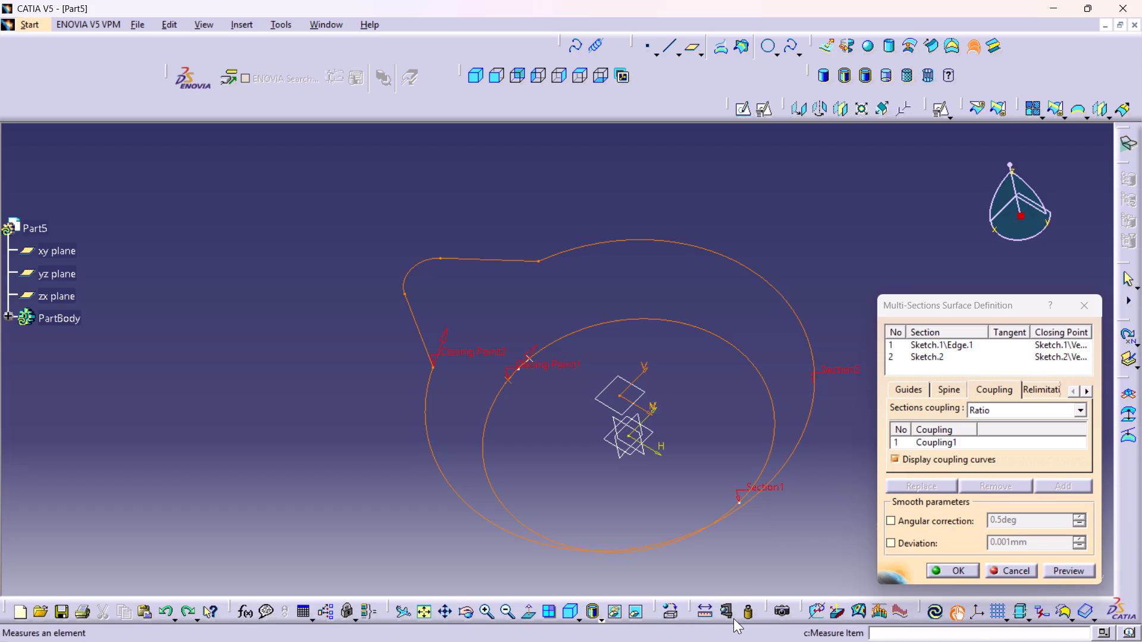
middle_drag(632, 520, 560, 468)
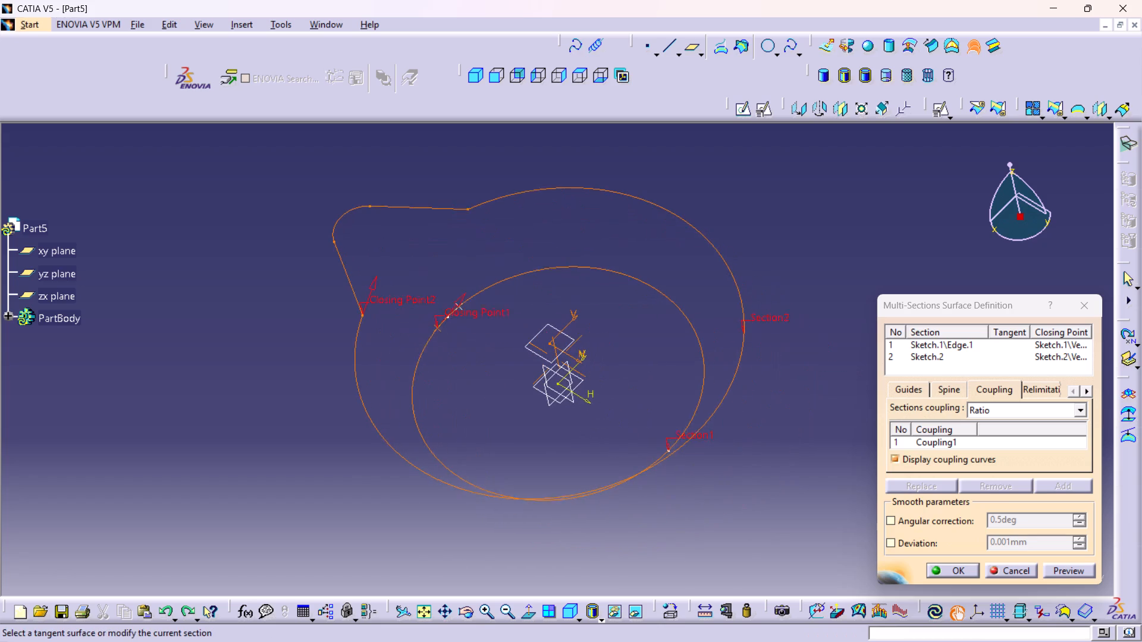
middle_drag(560, 468, 531, 421)
right_click(551, 462)
middle_drag(511, 452, 500, 396)
right_drag(510, 452, 500, 396)
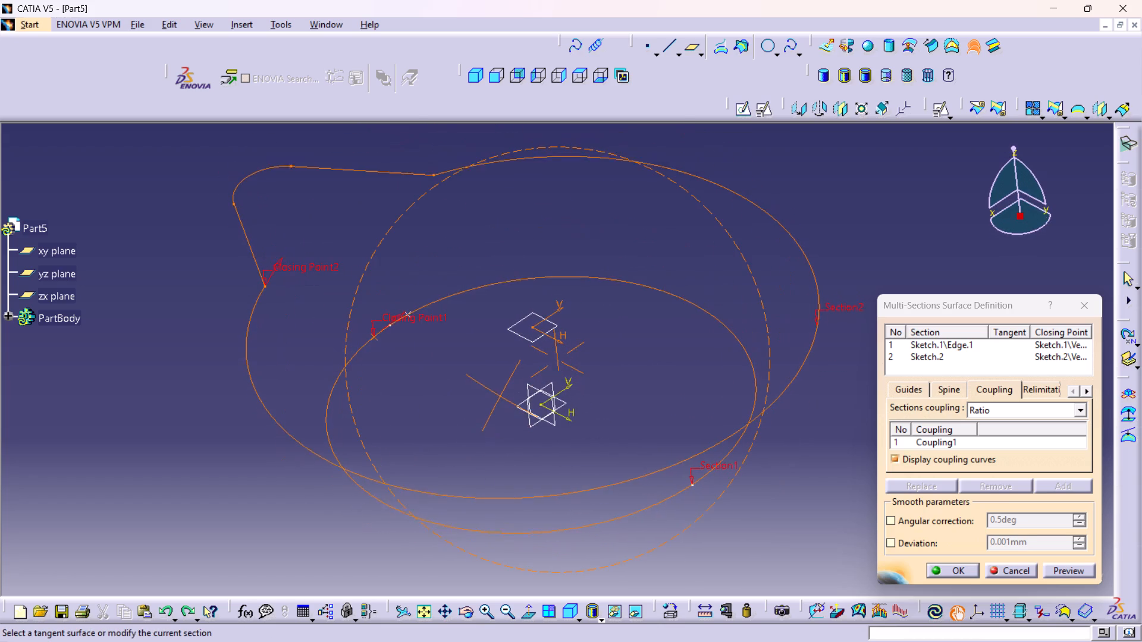
right_drag(500, 396, 500, 386)
middle_drag(500, 396, 500, 386)
middle_drag(428, 411, 689, 404)
right_drag(428, 411, 689, 404)
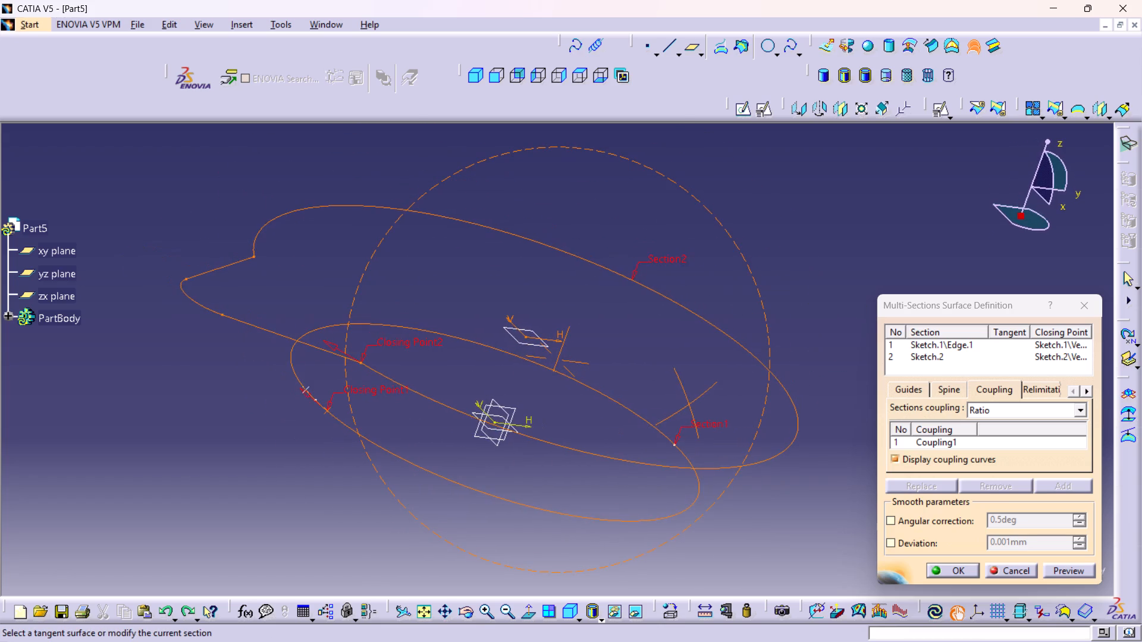
right_drag(689, 404, 452, 455)
middle_drag(689, 404, 452, 455)
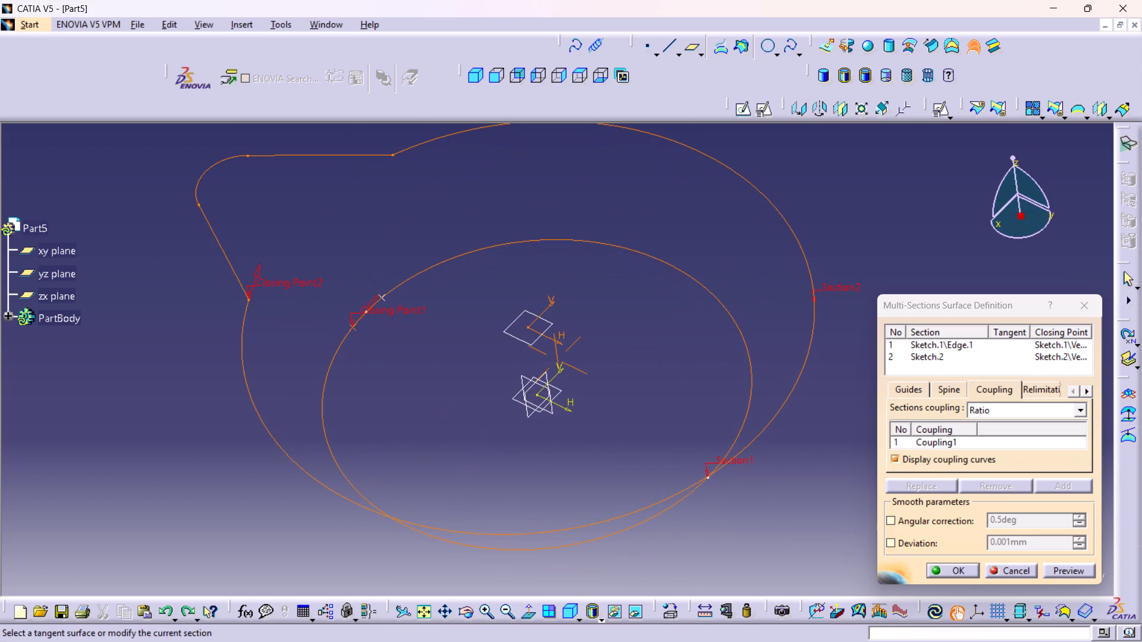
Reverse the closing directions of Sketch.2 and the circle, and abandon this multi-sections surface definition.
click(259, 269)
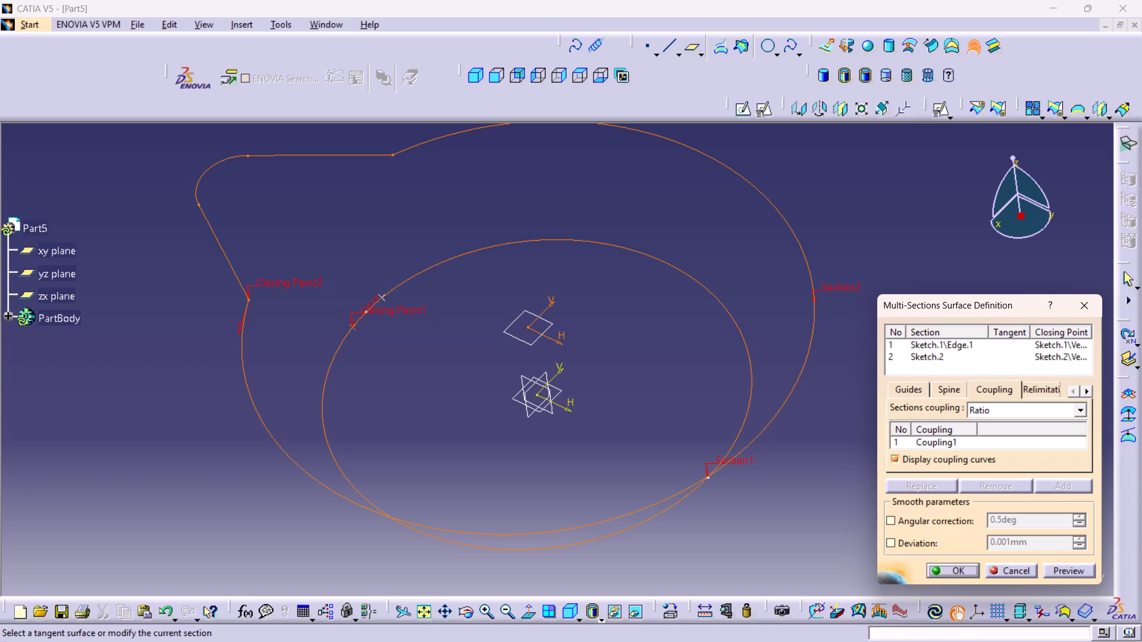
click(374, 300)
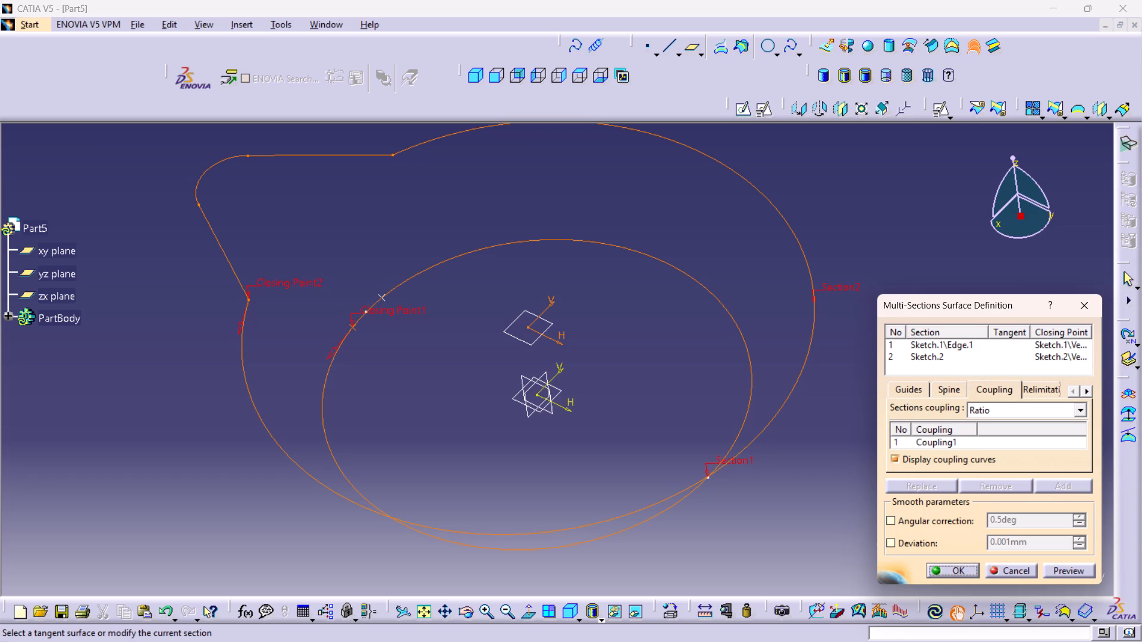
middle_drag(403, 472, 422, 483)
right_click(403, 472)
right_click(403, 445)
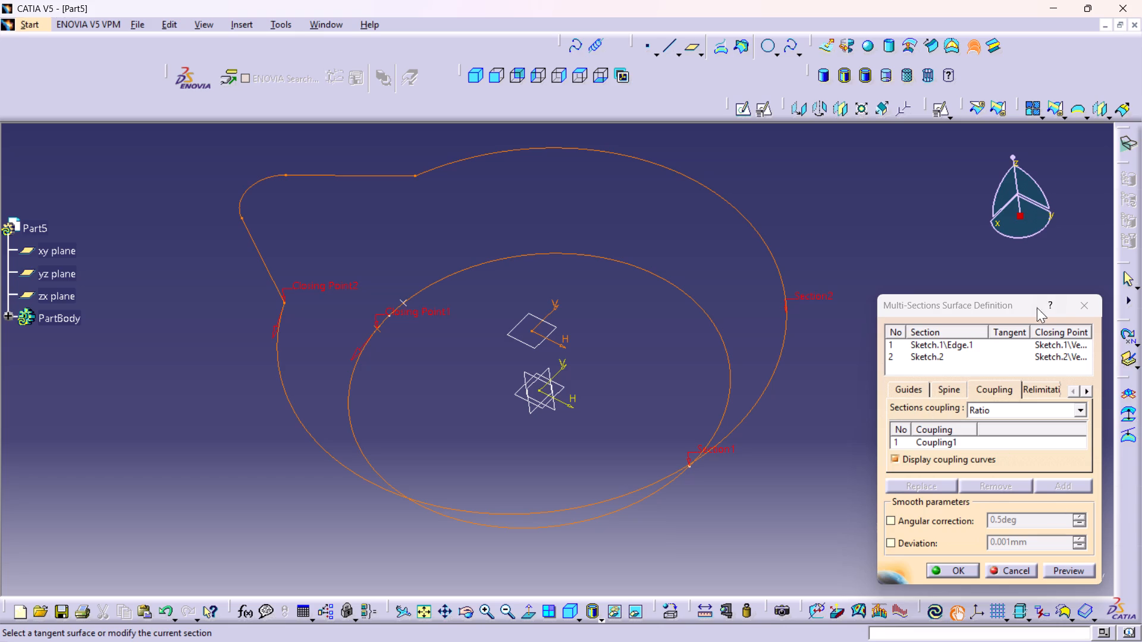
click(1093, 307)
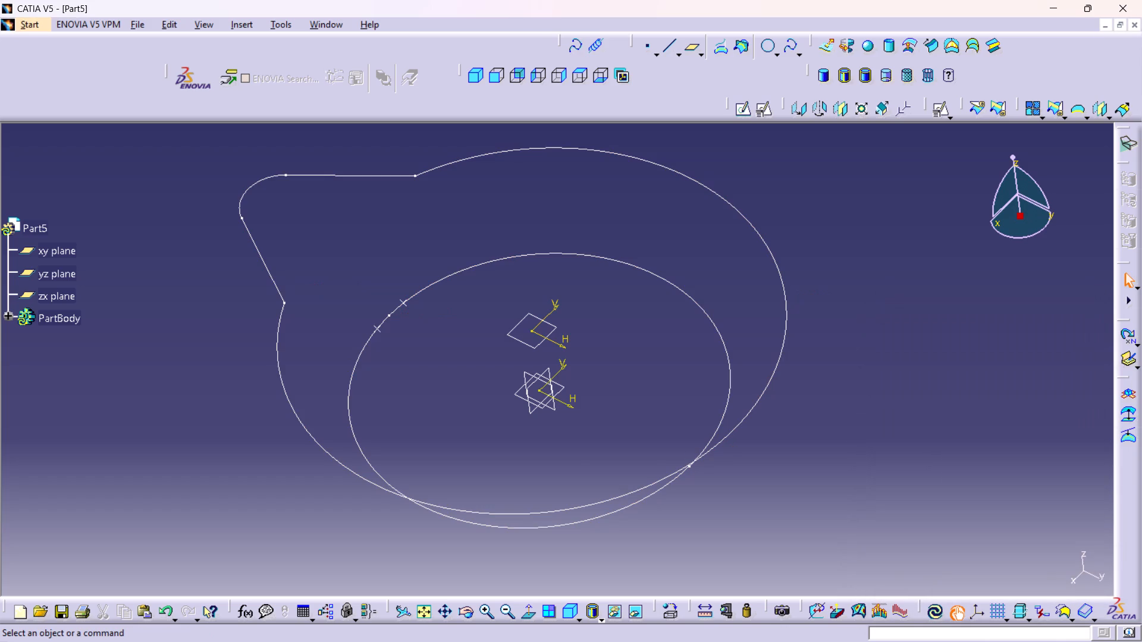
Define a new multi-sections surface through the Sketch.1 circle edge and Sketch.2, replacing the circle's closing point with the marked point nearest Sketch.2's closing point.
double_click(978, 49)
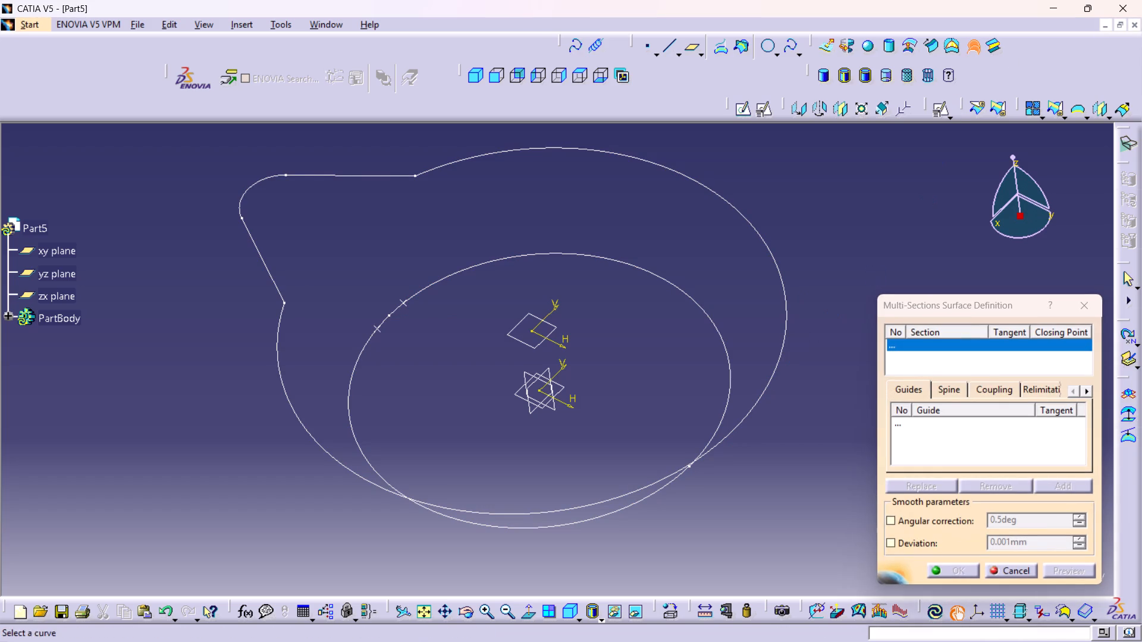
click(617, 512)
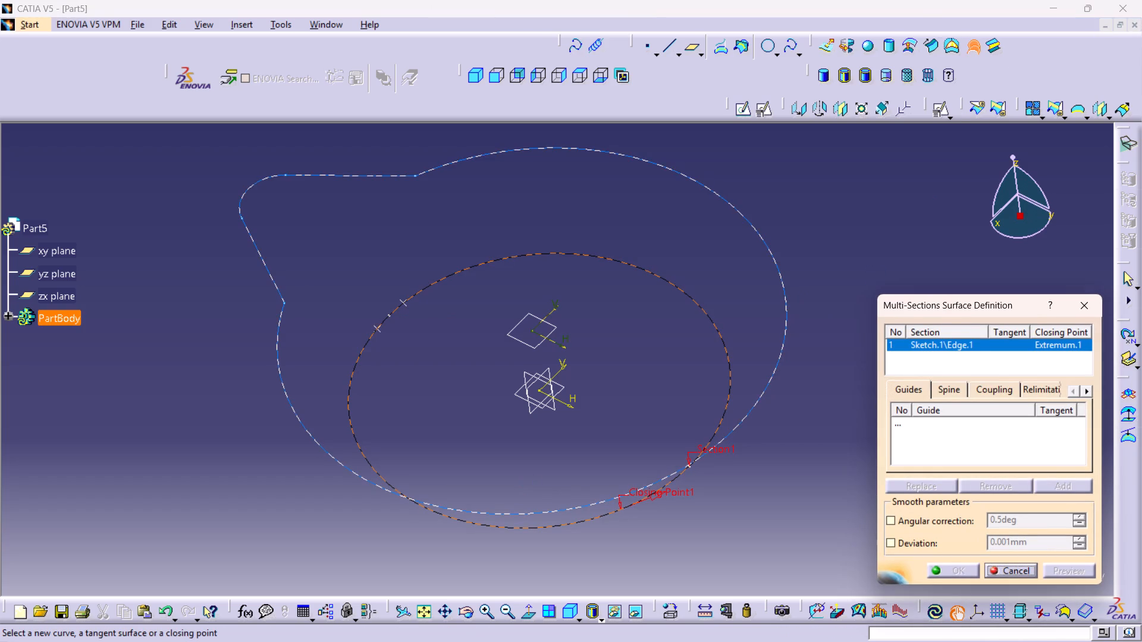
click(318, 442)
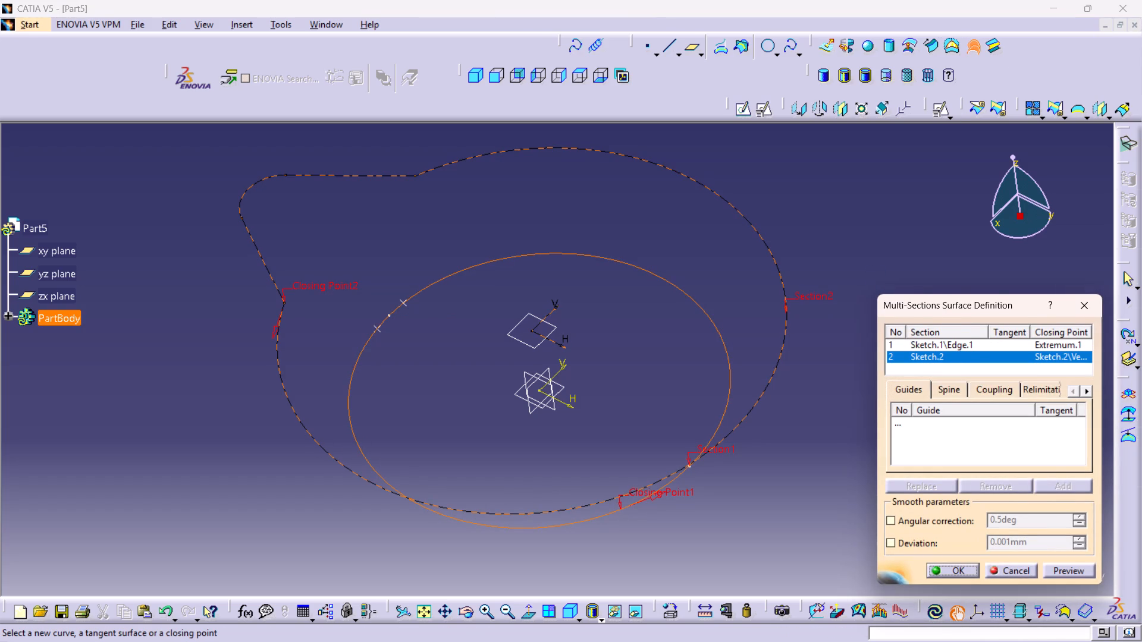
right_click(670, 492)
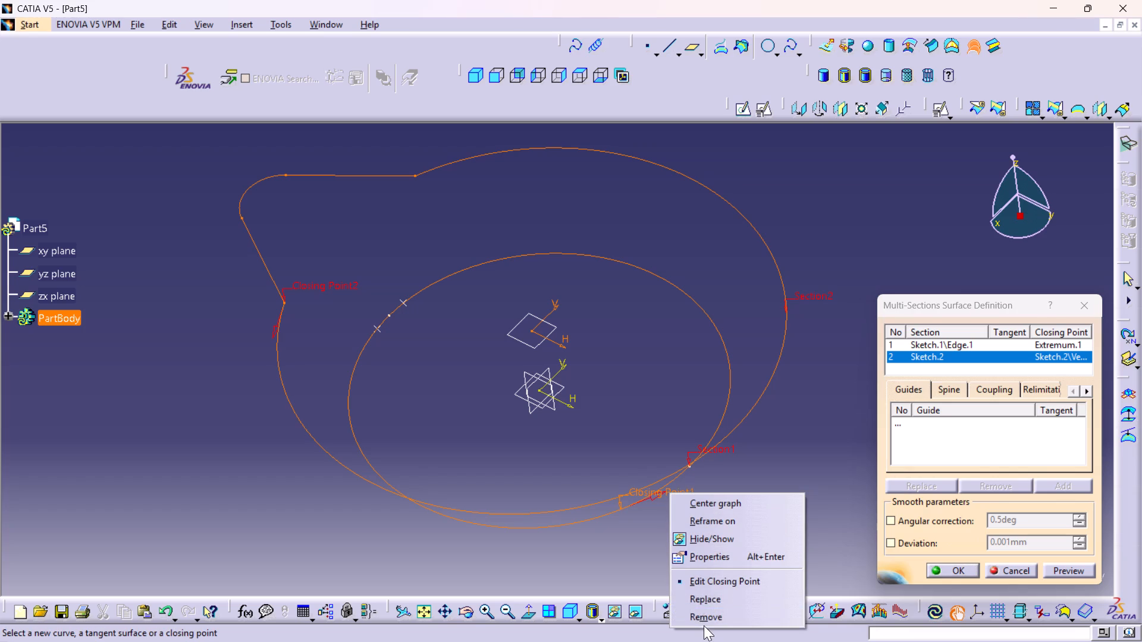
click(704, 597)
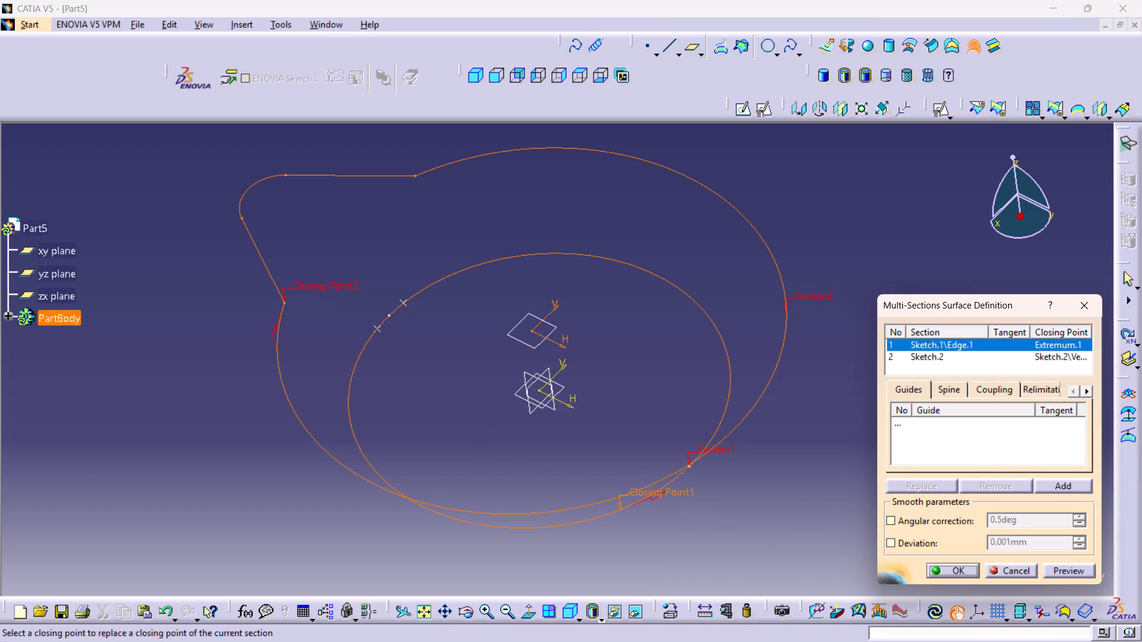
click(374, 327)
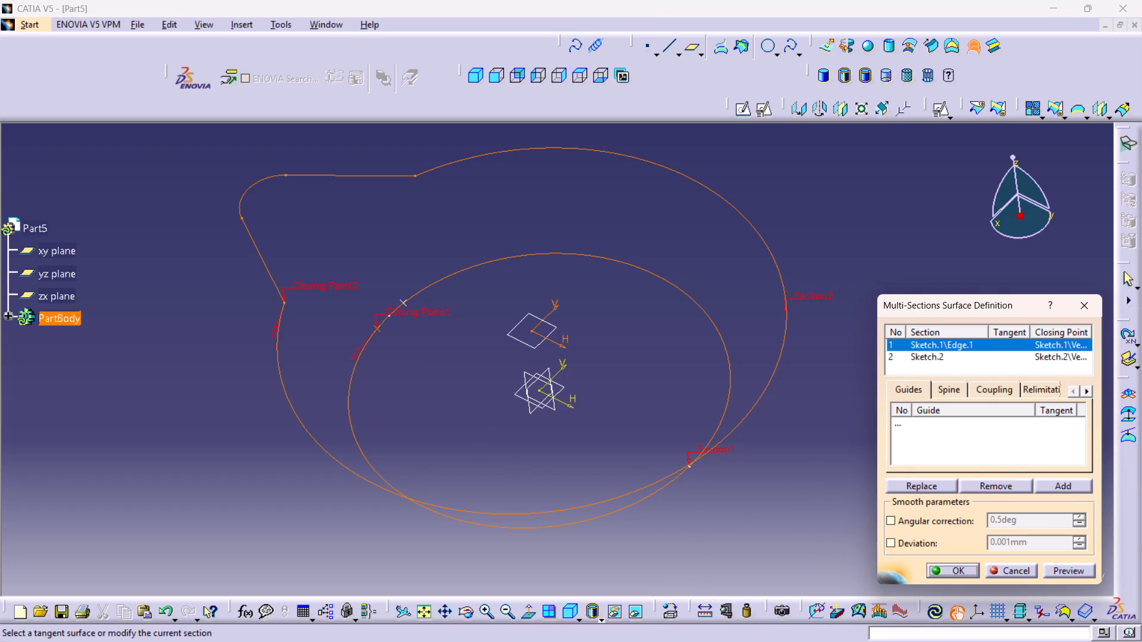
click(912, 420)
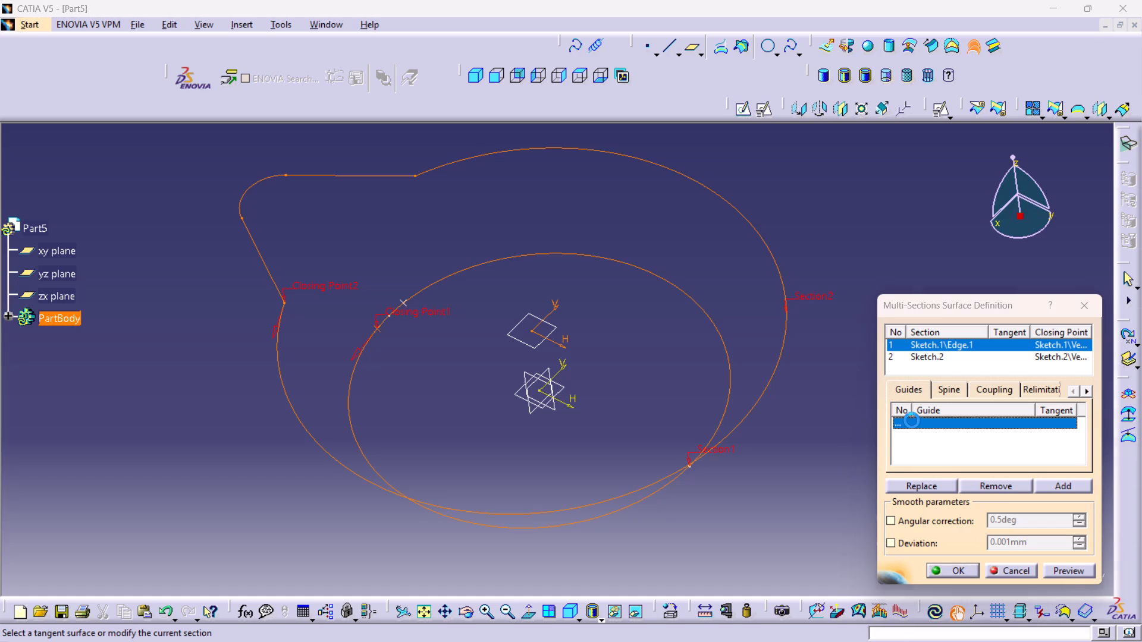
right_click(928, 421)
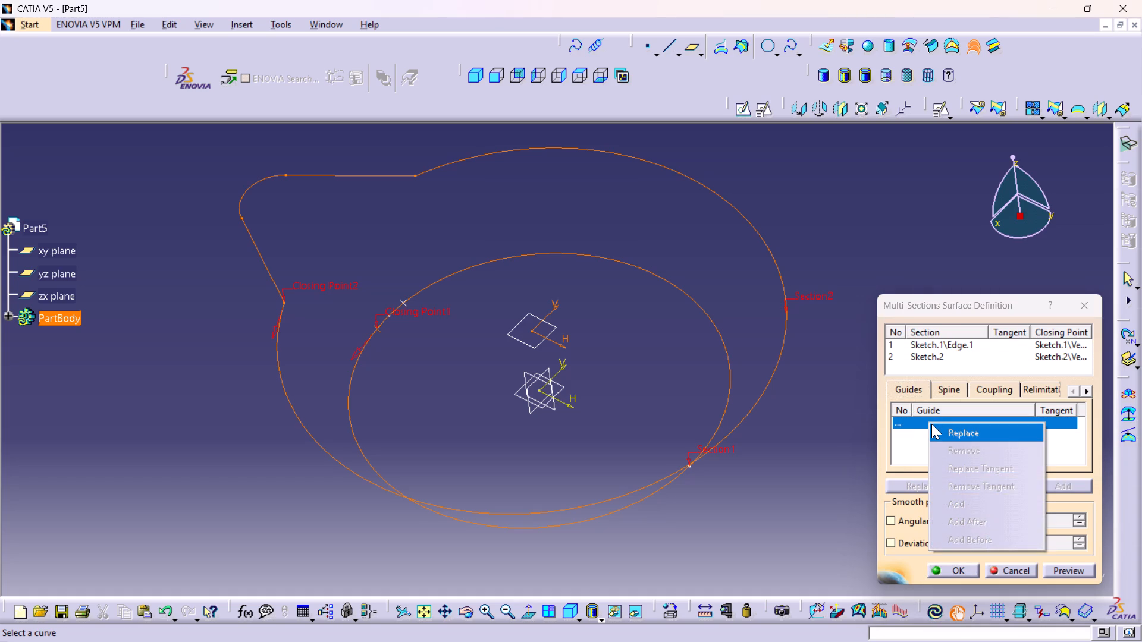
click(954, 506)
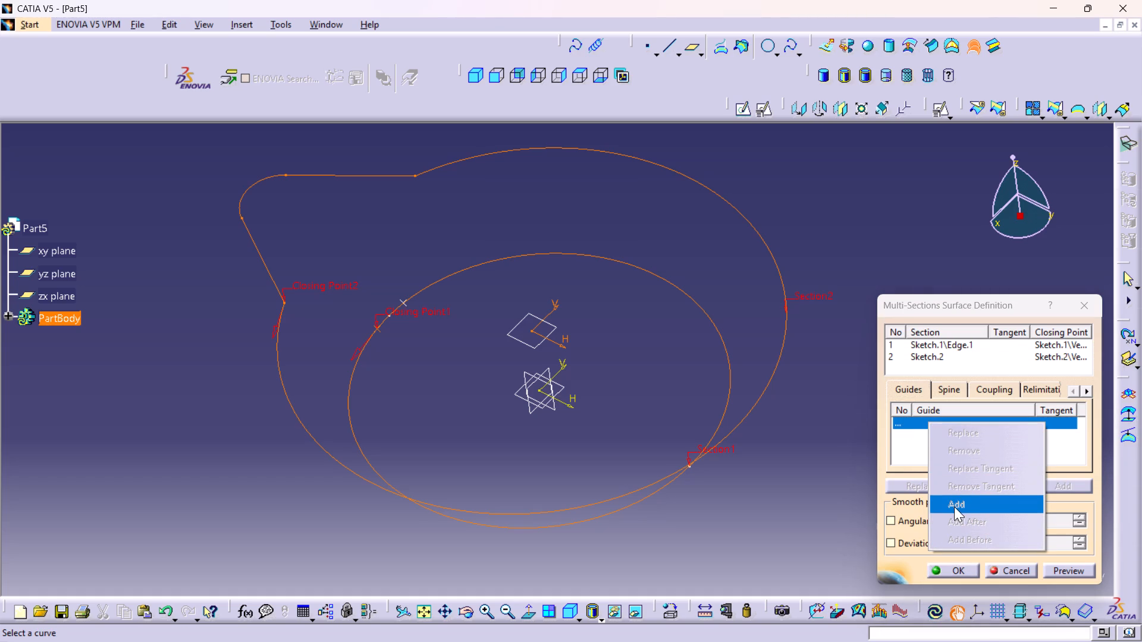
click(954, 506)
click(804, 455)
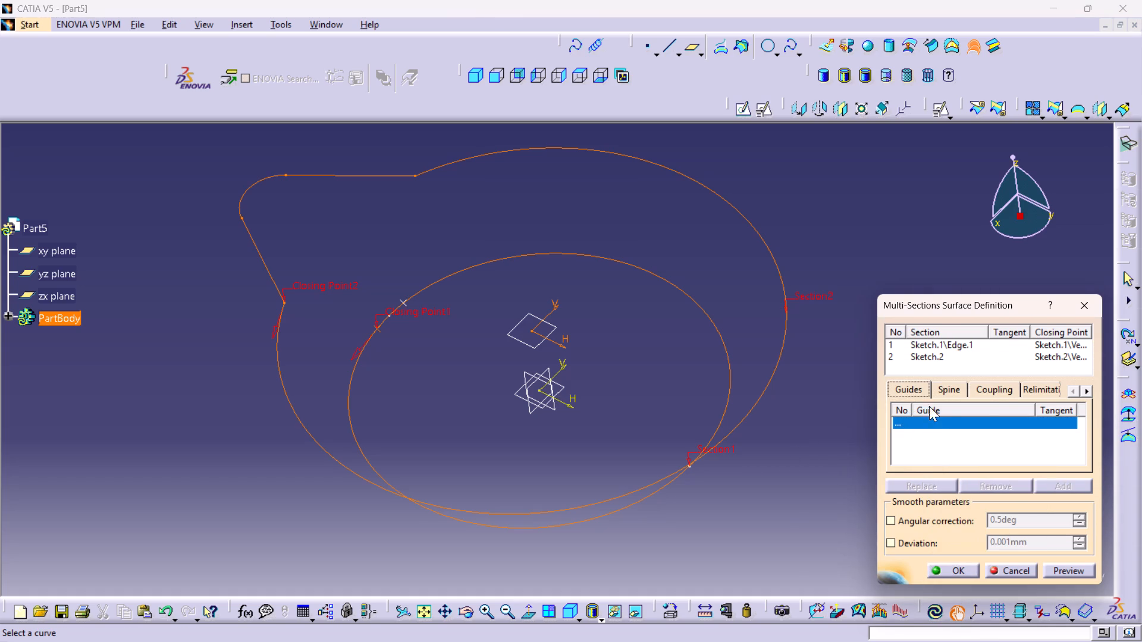
Add a first coupling with Ratio mode between the circle's closing-point vertex and the Sketch.2 closing-point vertex.
click(991, 386)
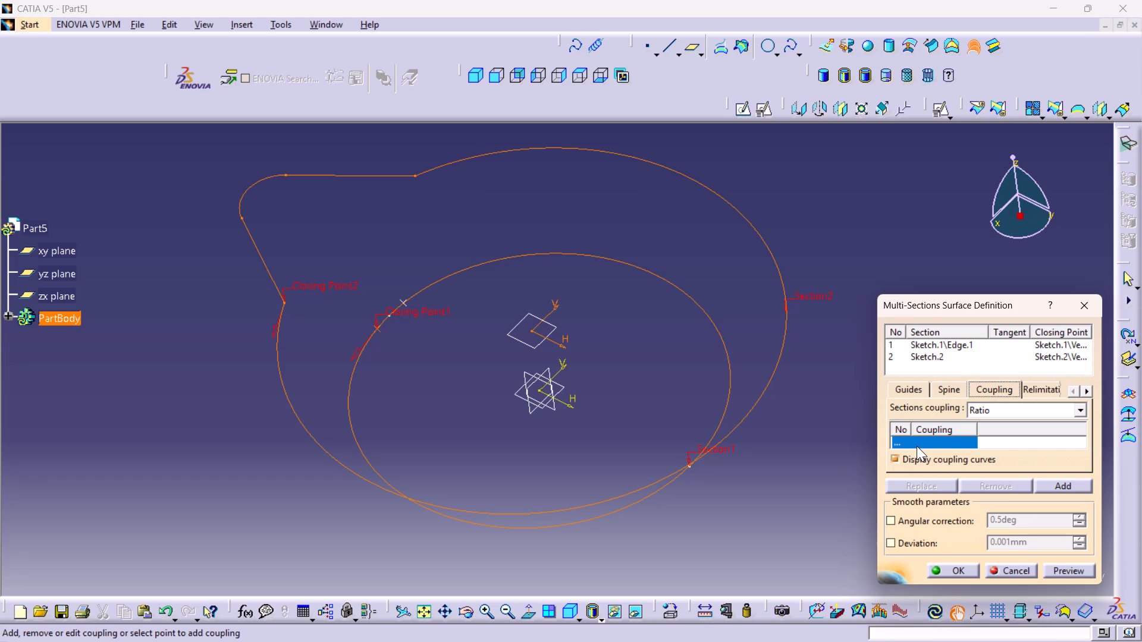
right_click(917, 446)
click(953, 484)
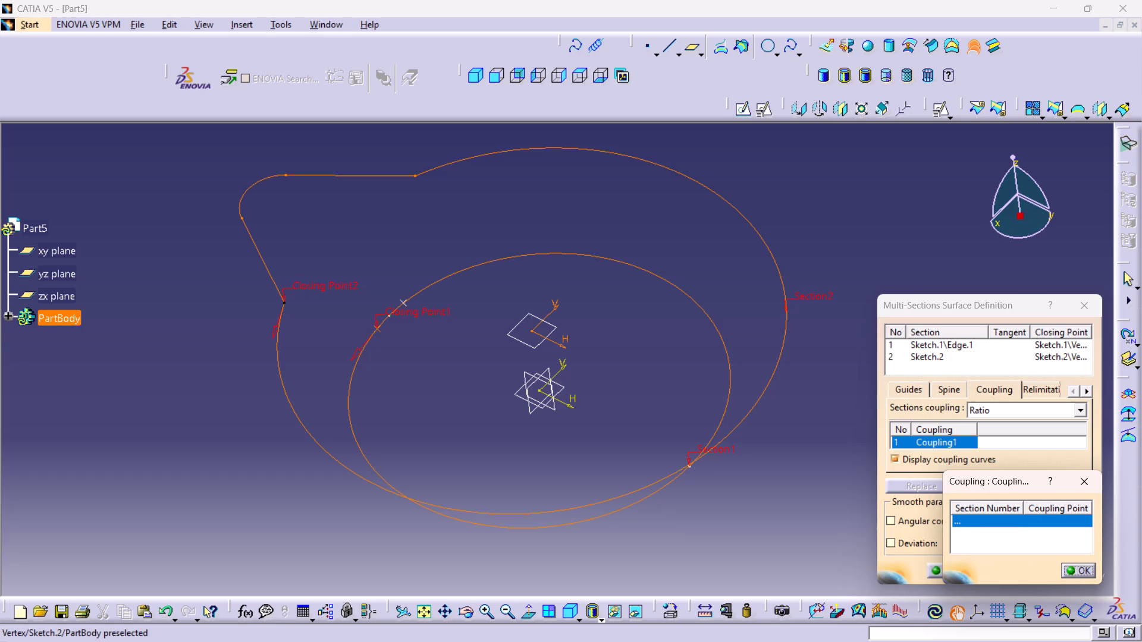
click(381, 328)
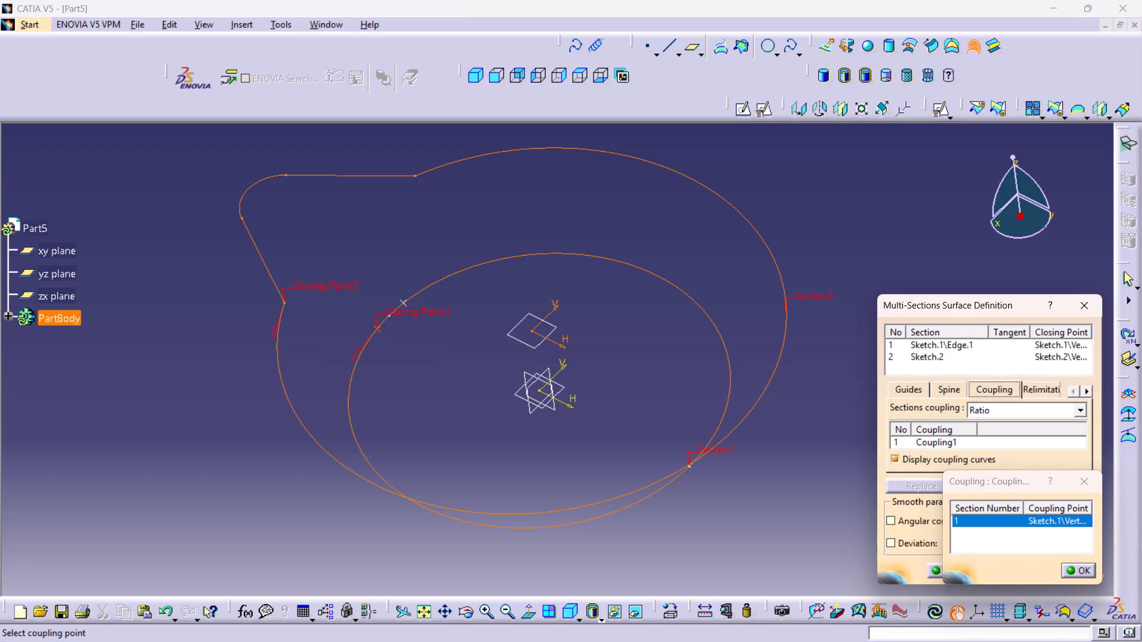
click(284, 304)
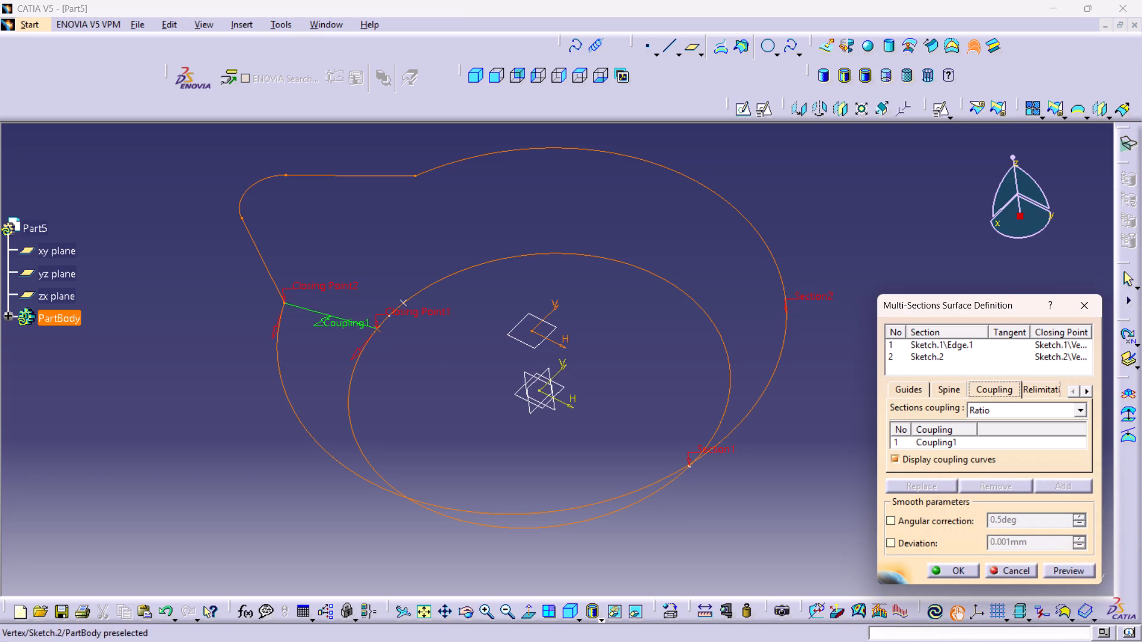
Add a second coupling from the circle's other cross-marked point to the Sketch.2 vertex where the spout's far straight edge meets the large arc.
click(404, 300)
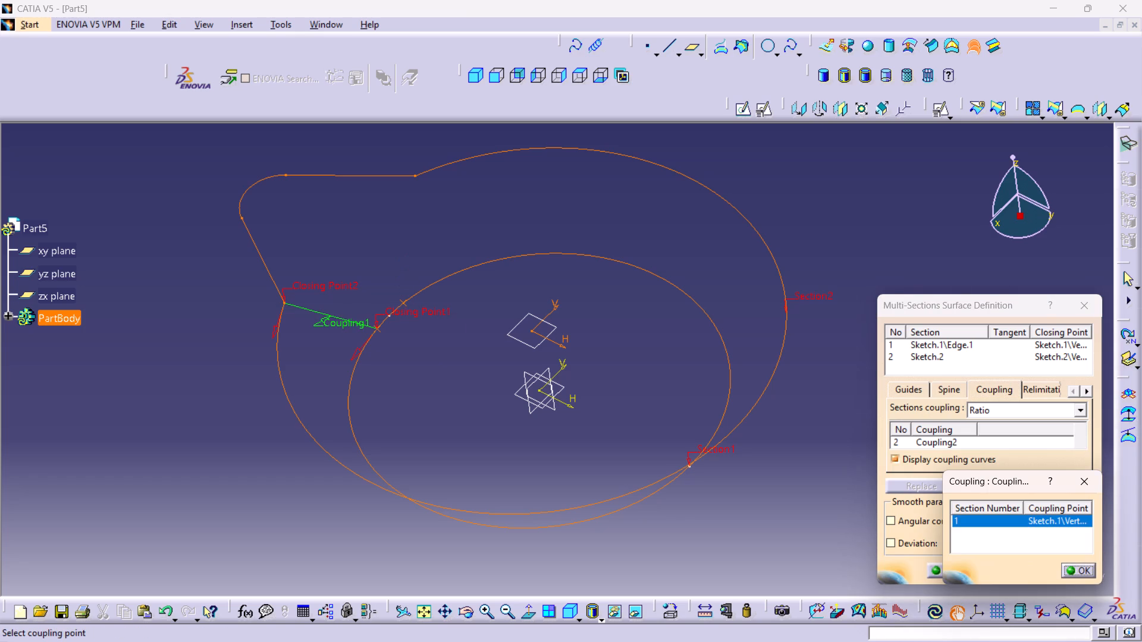
click(413, 177)
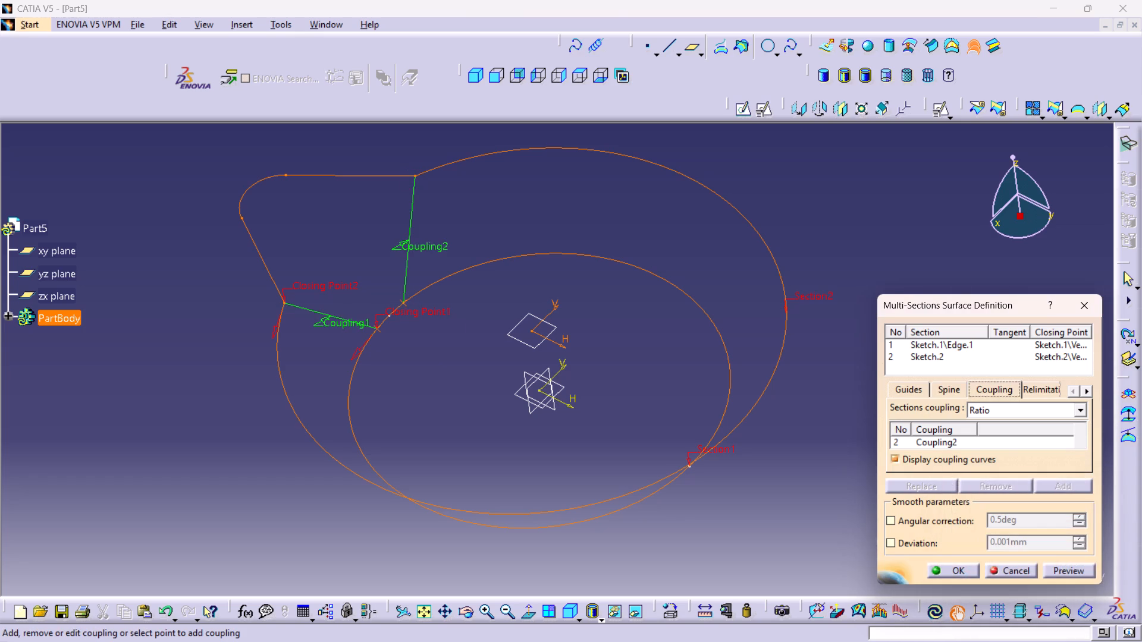
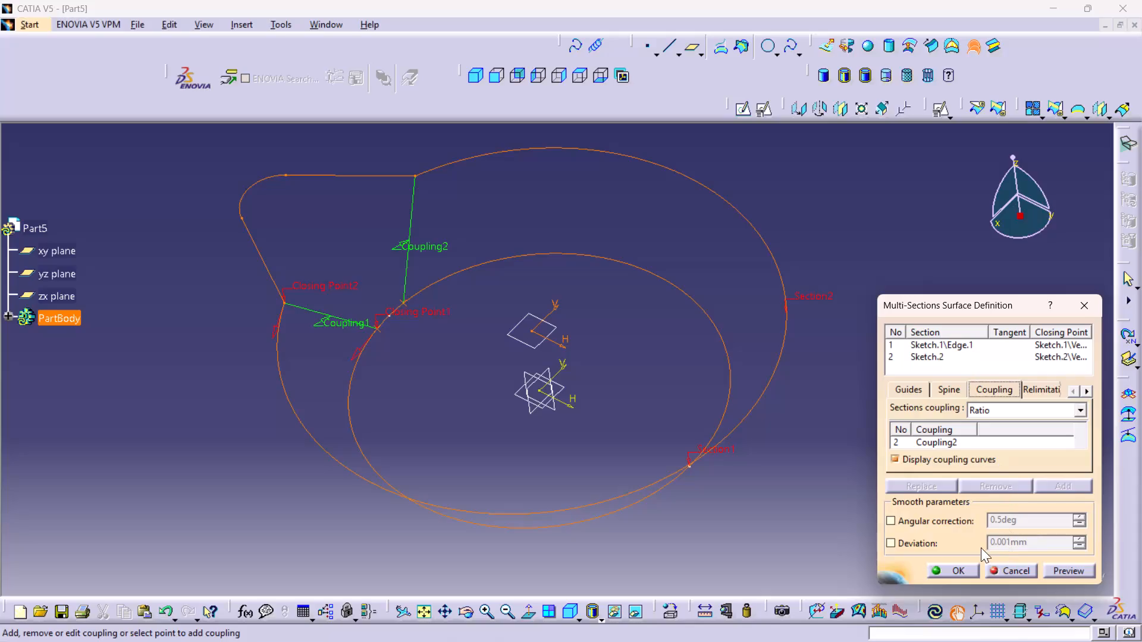
Create the multi-sections surface between the Sketch.1 circle edge and Sketch.2 with its two Ratio couplings.
click(950, 565)
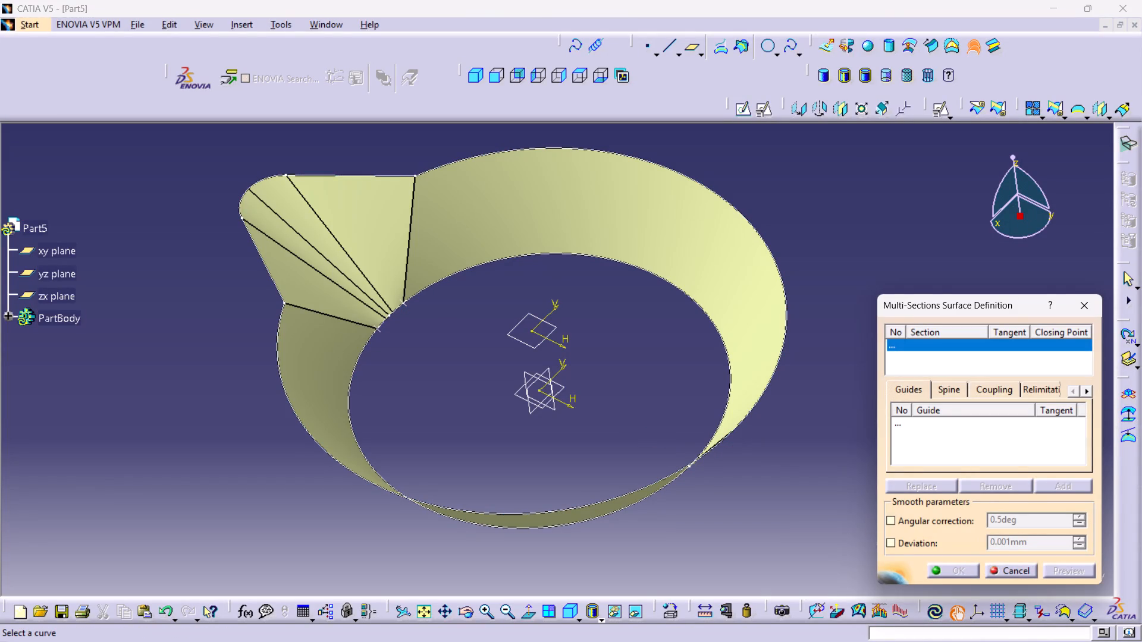
Examine the new multi-sections surface from several angles, especially the spout and coupling edges, and leave the repeated surface command.
middle_drag(330, 306, 303, 352)
right_drag(330, 306, 303, 352)
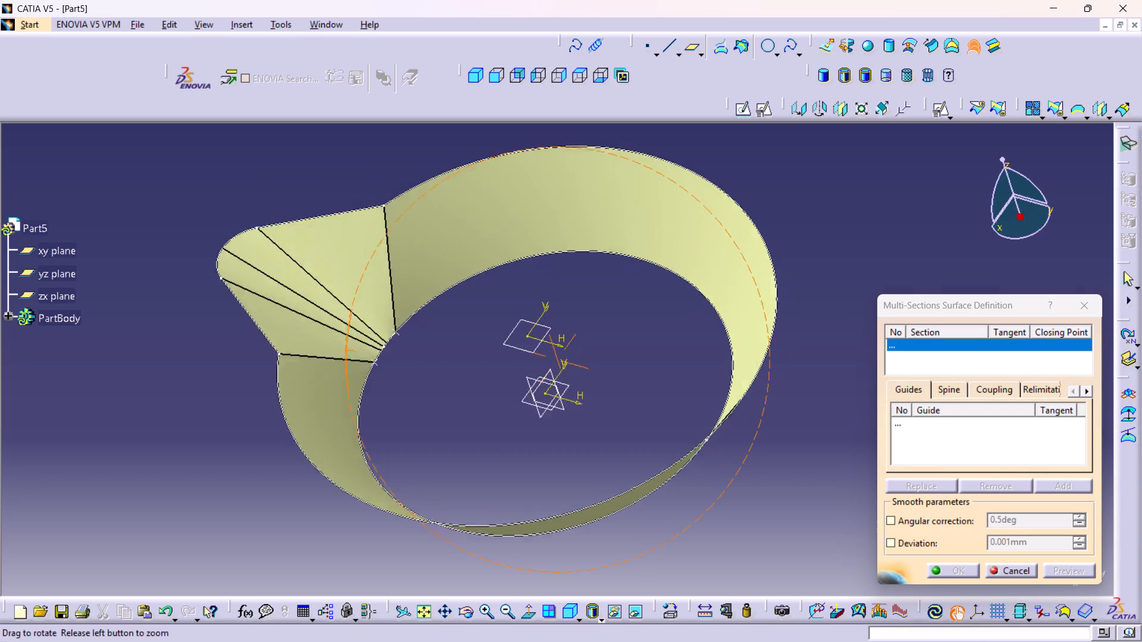
right_drag(303, 352, 510, 291)
middle_drag(303, 352, 510, 291)
middle_drag(356, 276, 485, 376)
right_drag(358, 279, 485, 376)
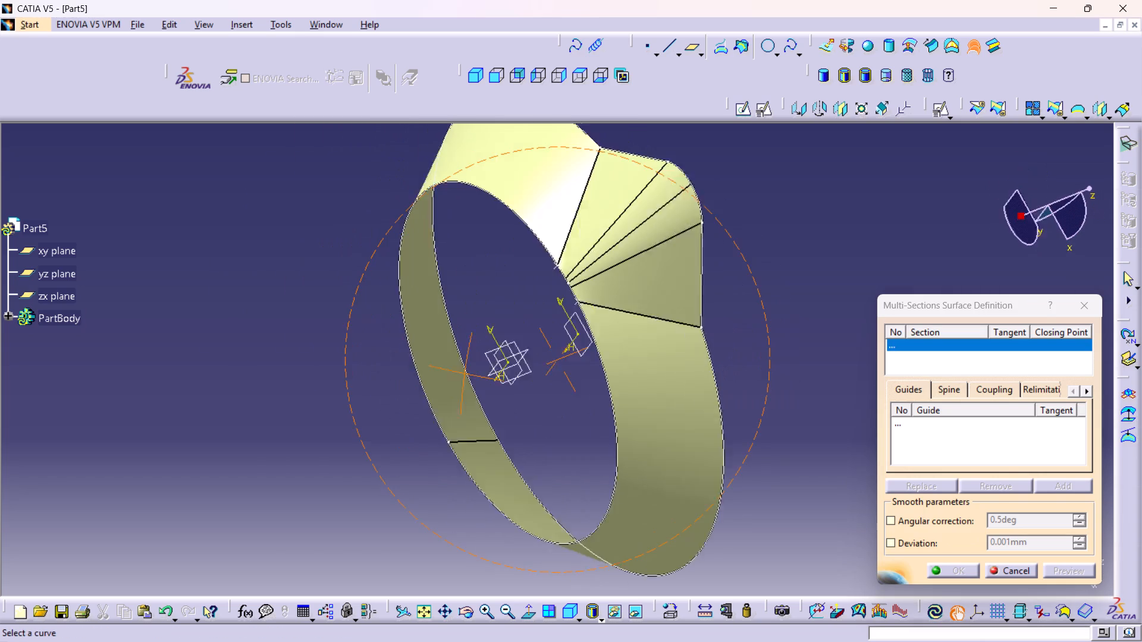
right_drag(485, 376, 522, 373)
middle_drag(485, 376, 522, 373)
middle_drag(642, 220, 243, 326)
right_drag(642, 220, 243, 326)
middle_drag(425, 318, 426, 525)
right_drag(425, 318, 426, 525)
middle_drag(390, 421, 387, 367)
right_click(390, 421)
middle_drag(309, 417, 375, 338)
right_drag(309, 417, 375, 338)
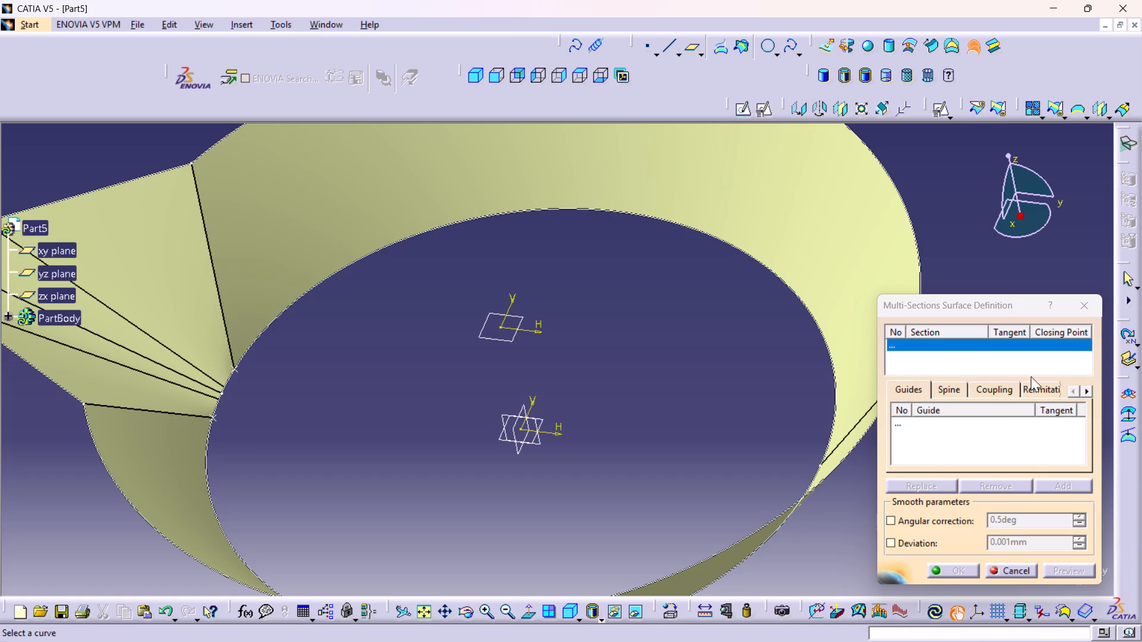
click(1083, 306)
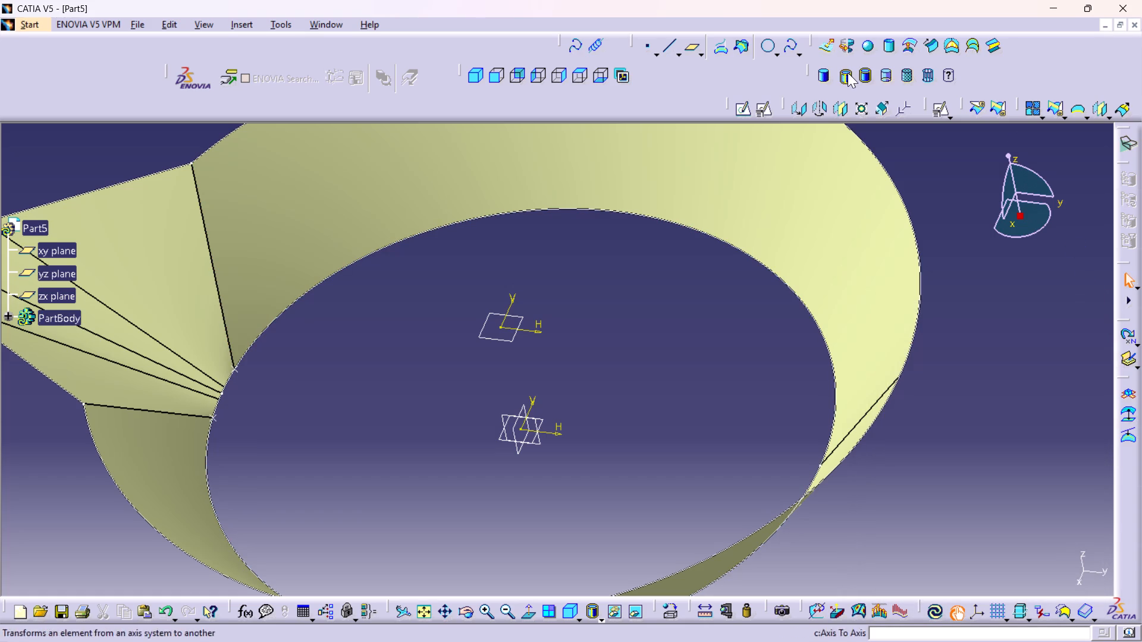
Set the display to shading with edges but without smooth edges.
click(848, 73)
click(844, 77)
click(860, 81)
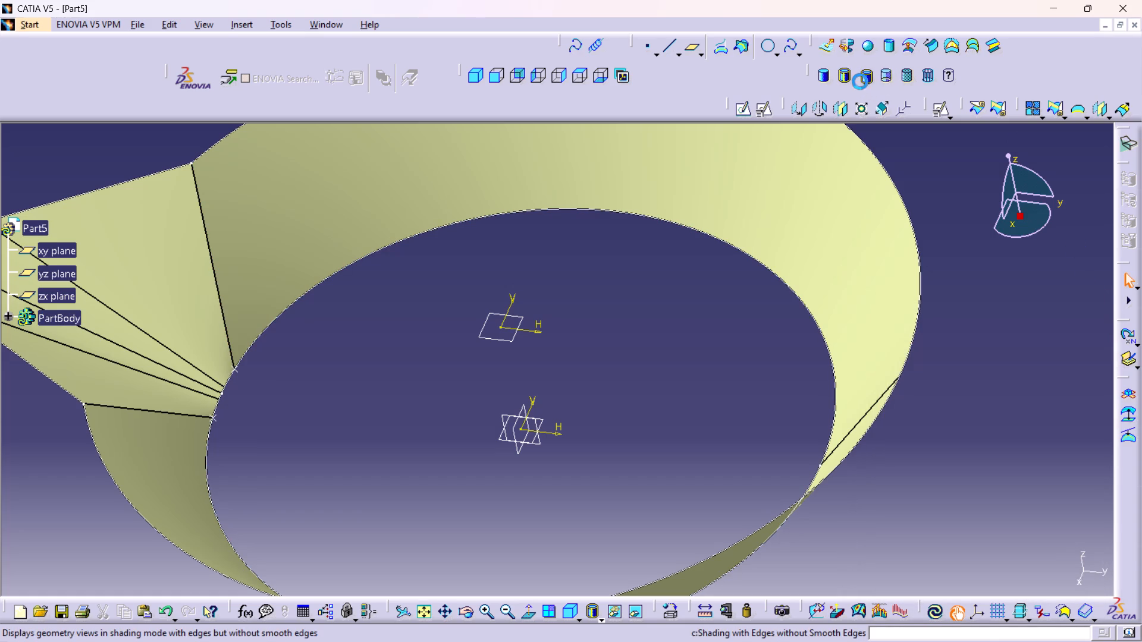
Examine the surface's wall and spout transition from the side, from below and in the standard isometric view.
middle_drag(428, 401, 460, 454)
right_click(428, 401)
middle_drag(244, 418, 351, 413)
right_drag(244, 417, 351, 413)
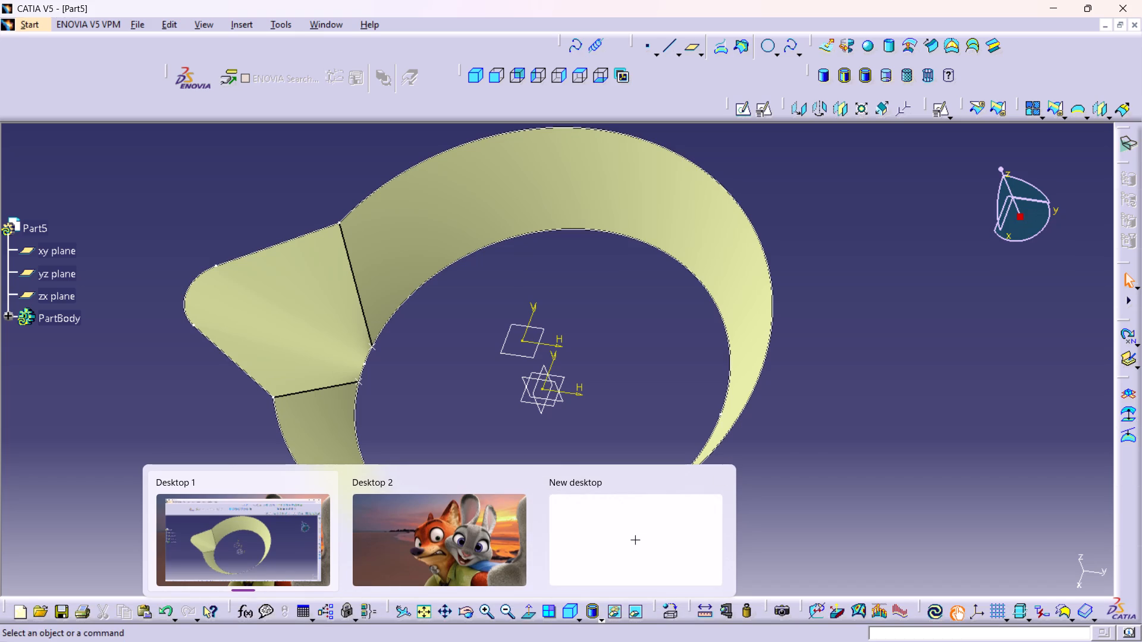
middle_drag(456, 550, 444, 443)
right_drag(453, 541, 444, 443)
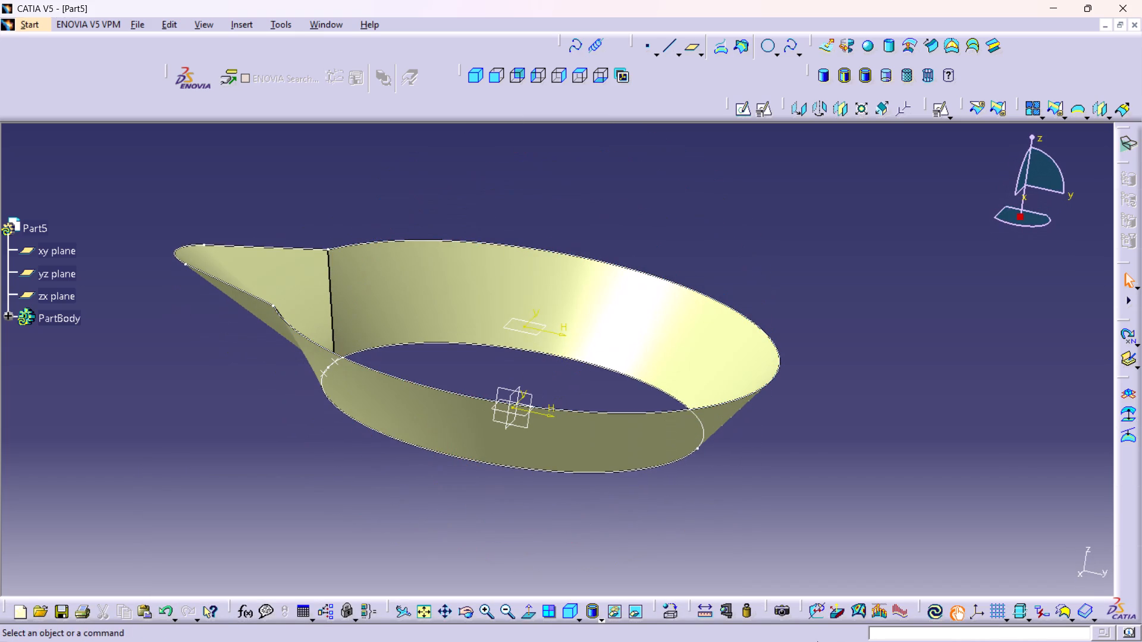
middle_drag(930, 343, 805, 421)
right_drag(930, 342, 805, 421)
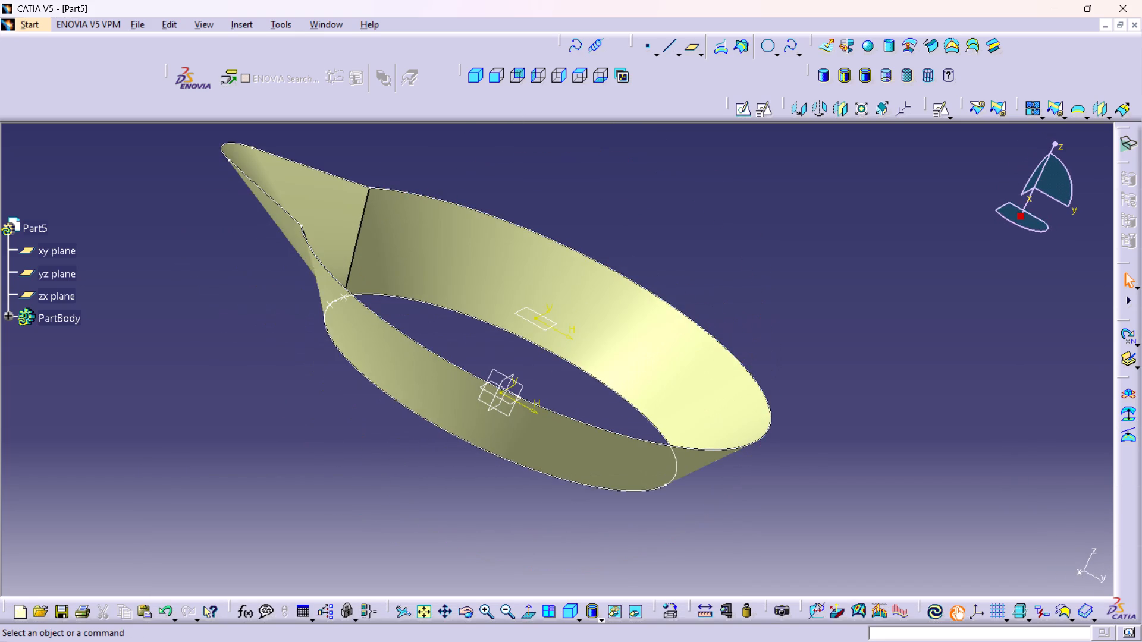
middle_drag(280, 391, 168, 450)
right_drag(278, 391, 168, 450)
middle_drag(836, 241, 836, 241)
right_drag(836, 241, 780, 275)
middle_drag(836, 241, 780, 275)
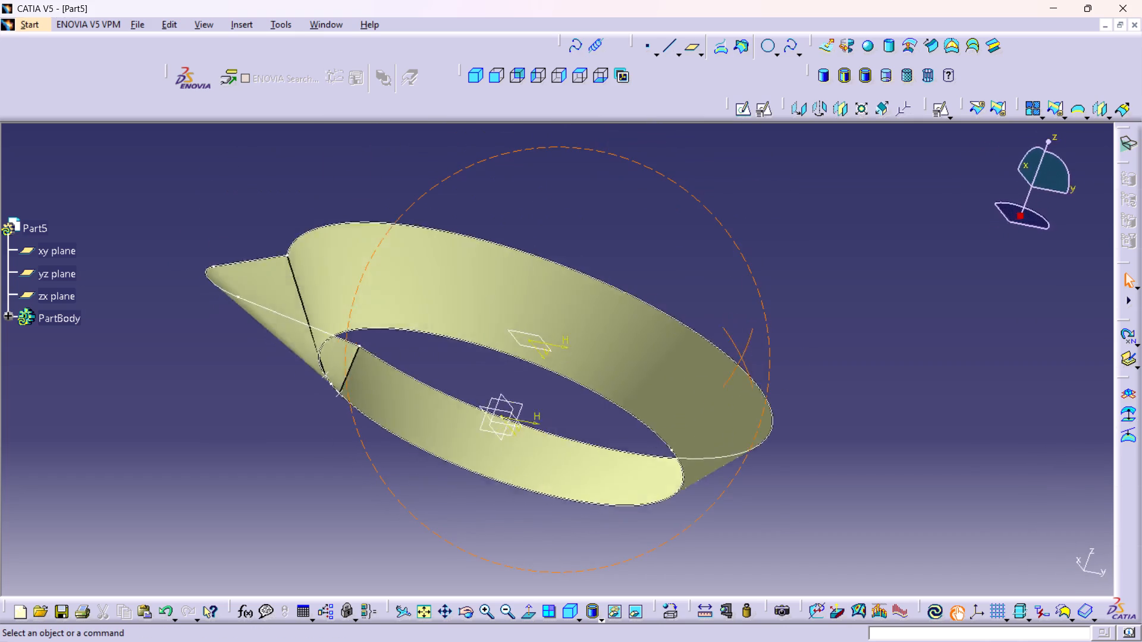
right_drag(780, 275, 781, 353)
middle_drag(780, 275, 779, 333)
middle_drag(730, 288, 784, 193)
right_drag(729, 279, 784, 193)
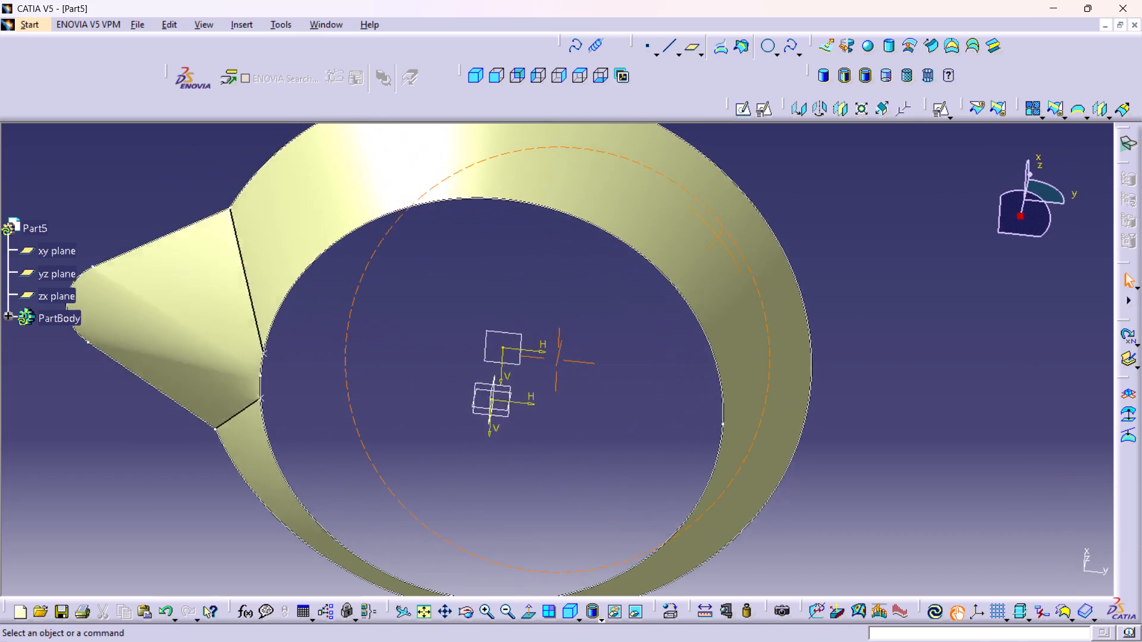
right_drag(784, 193, 809, 230)
middle_drag(784, 193, 811, 232)
middle_drag(881, 483, 811, 530)
right_drag(881, 483, 811, 530)
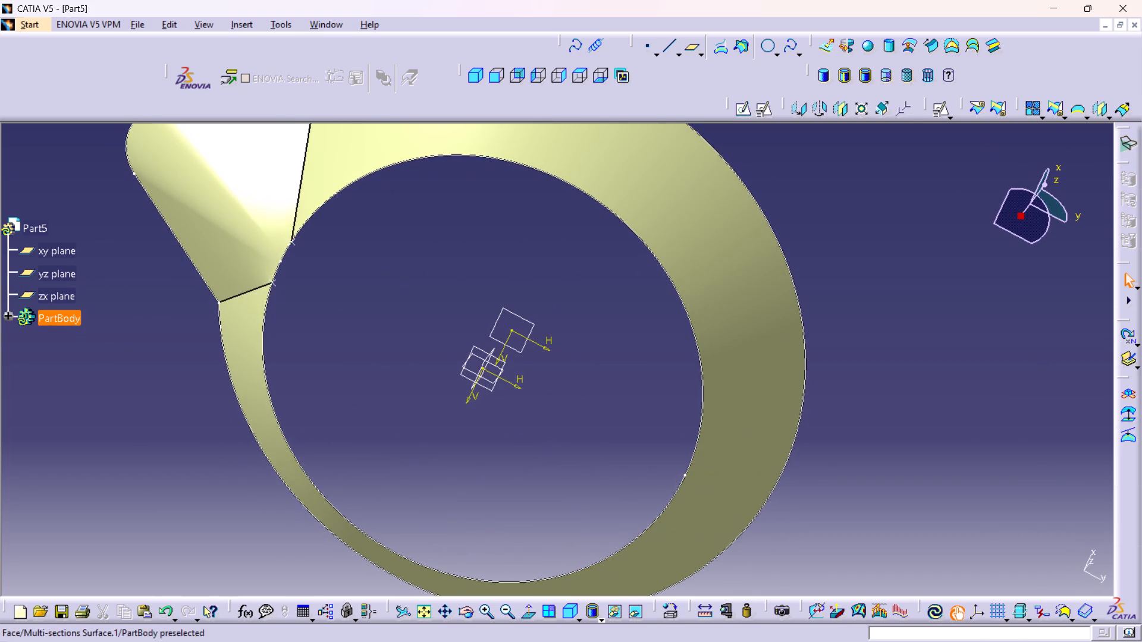
middle_drag(423, 503, 473, 328)
right_drag(445, 419, 473, 328)
scroll(611, 181, up, 1)
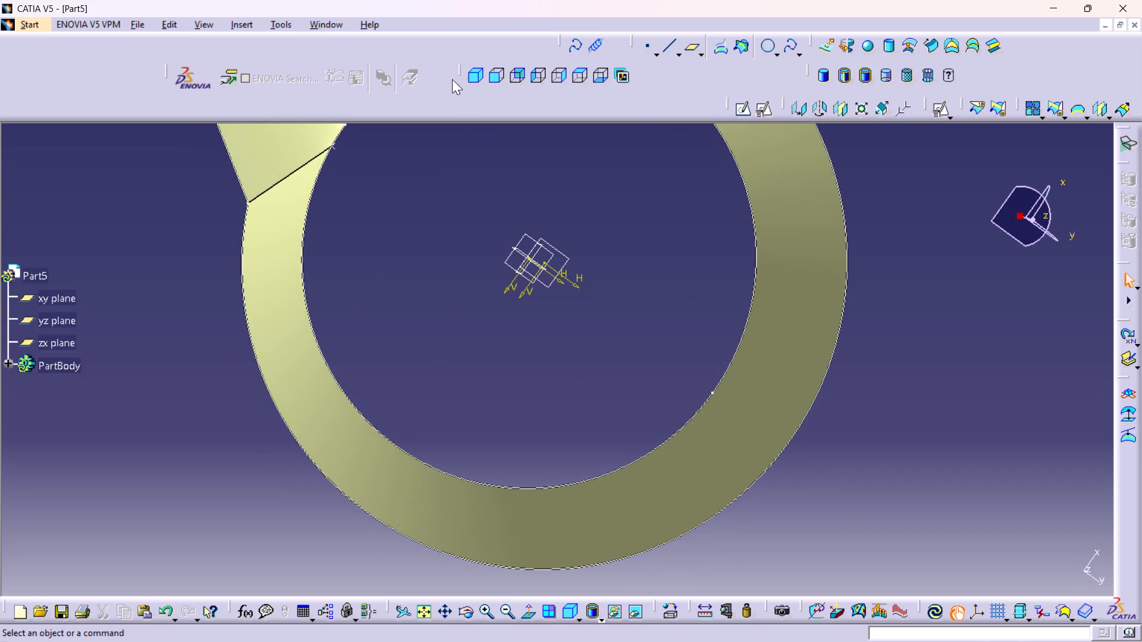
click(475, 72)
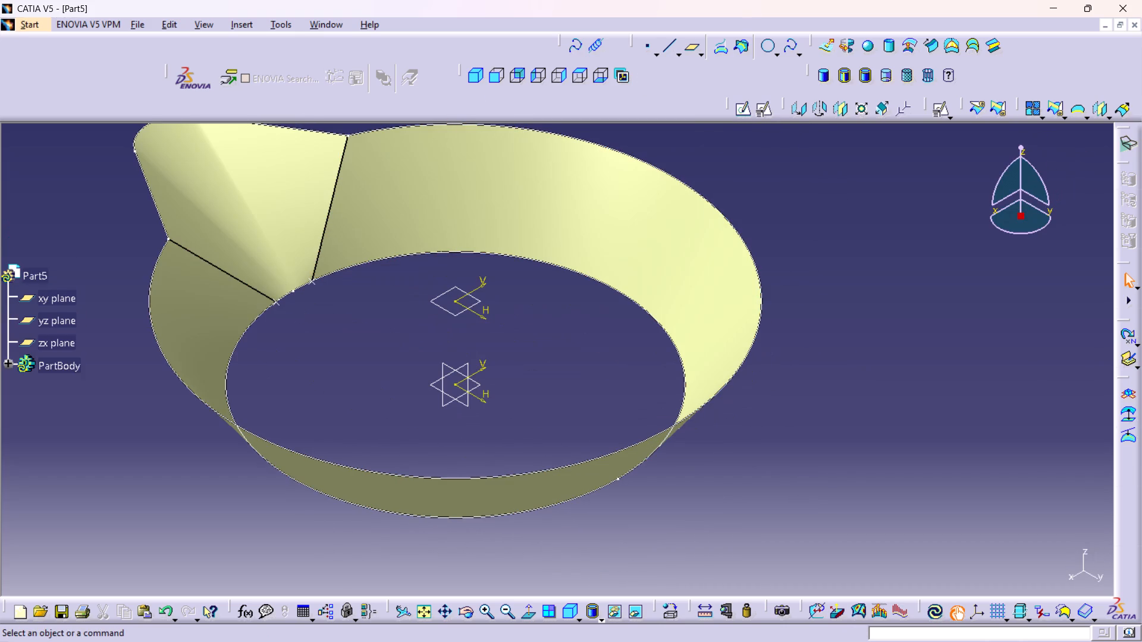
middle_drag(601, 341, 633, 416)
right_click(601, 341)
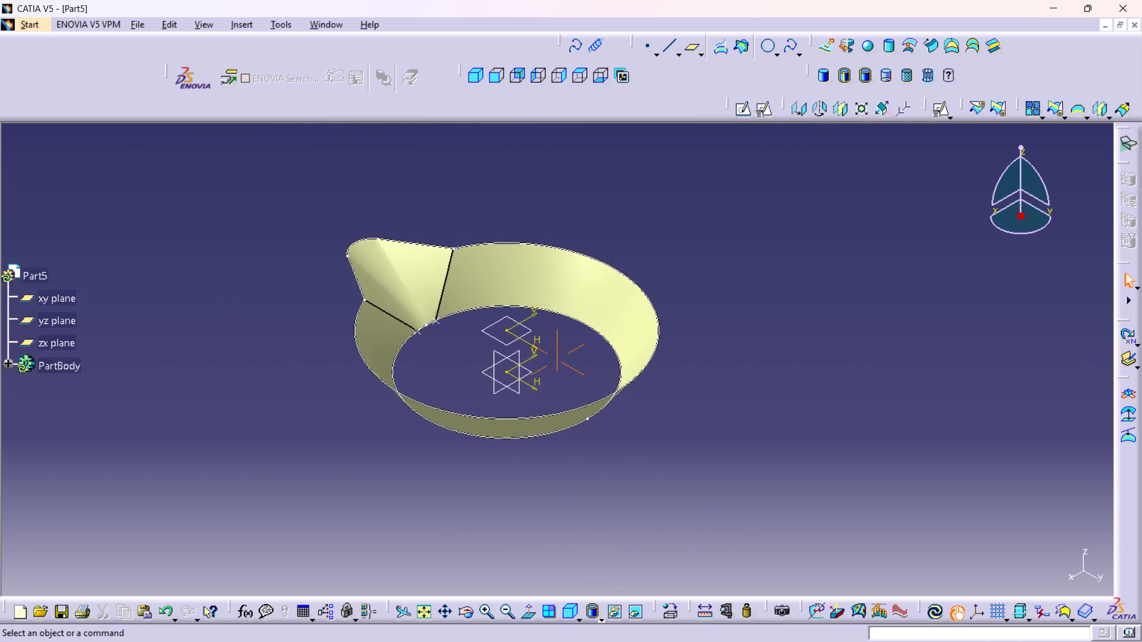
middle_drag(633, 416, 630, 410)
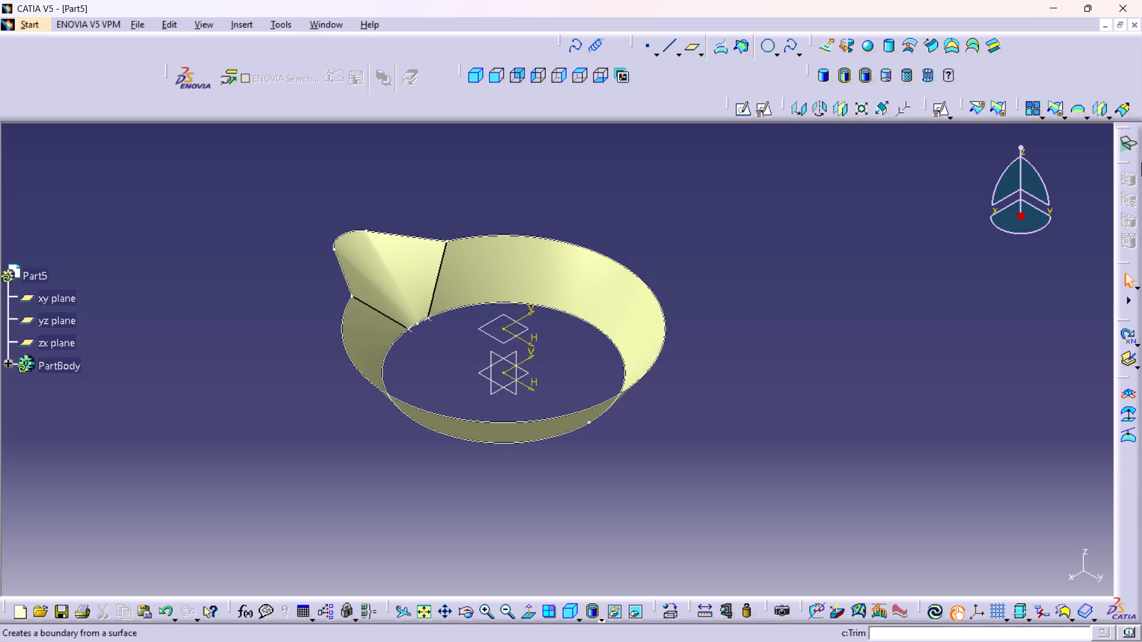
middle_drag(687, 452, 679, 433)
right_drag(687, 452, 679, 445)
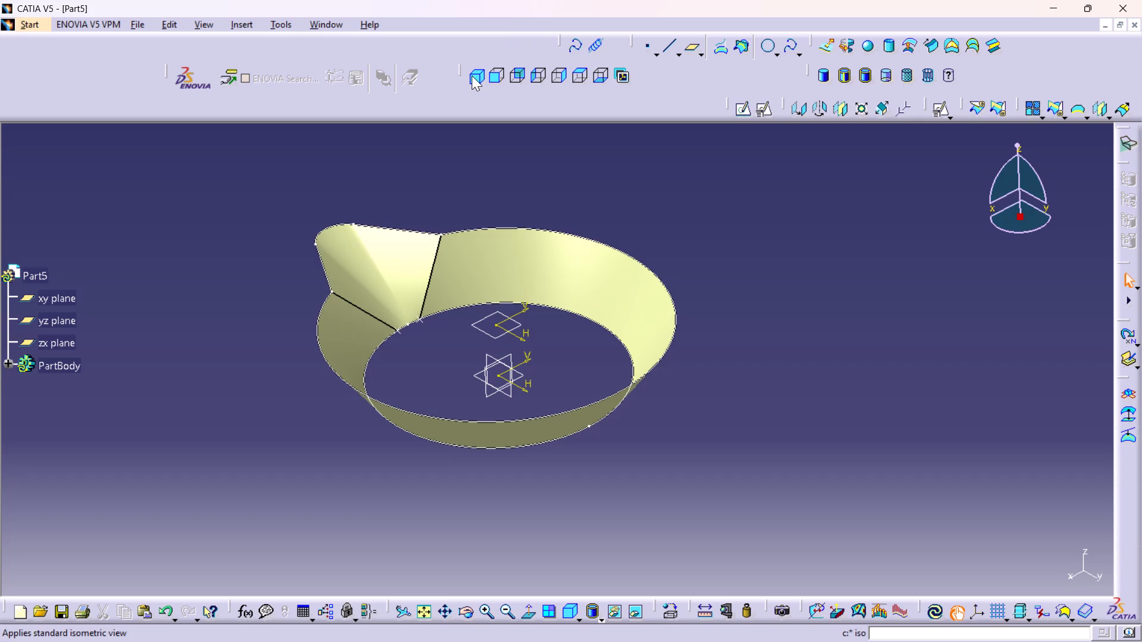
click(472, 75)
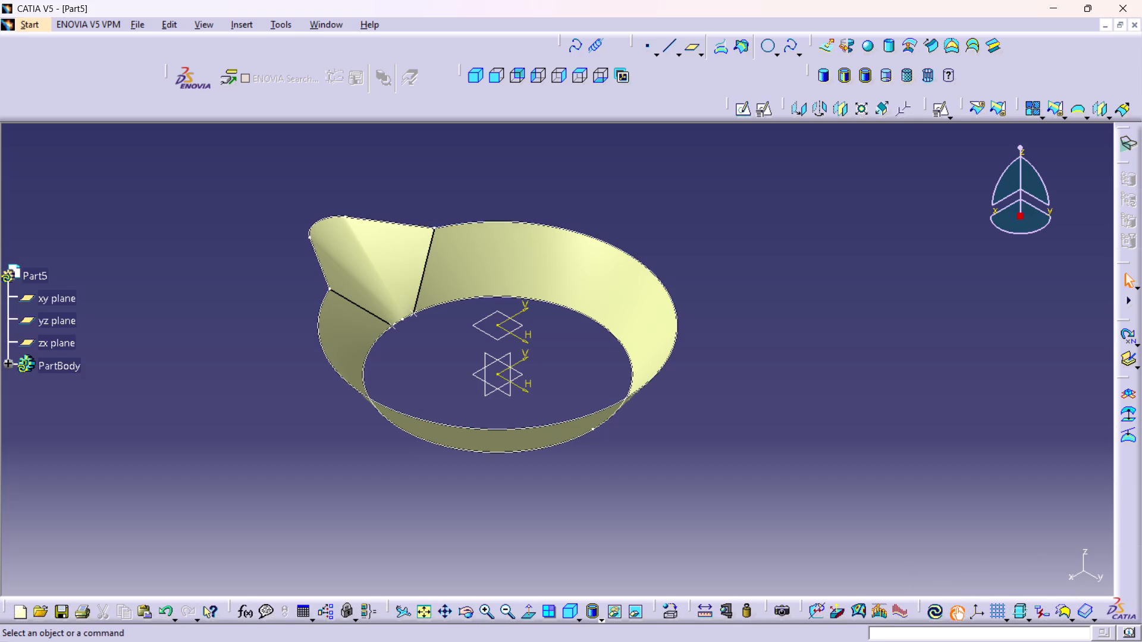
Open a new sketch on the zx plane.
click(490, 394)
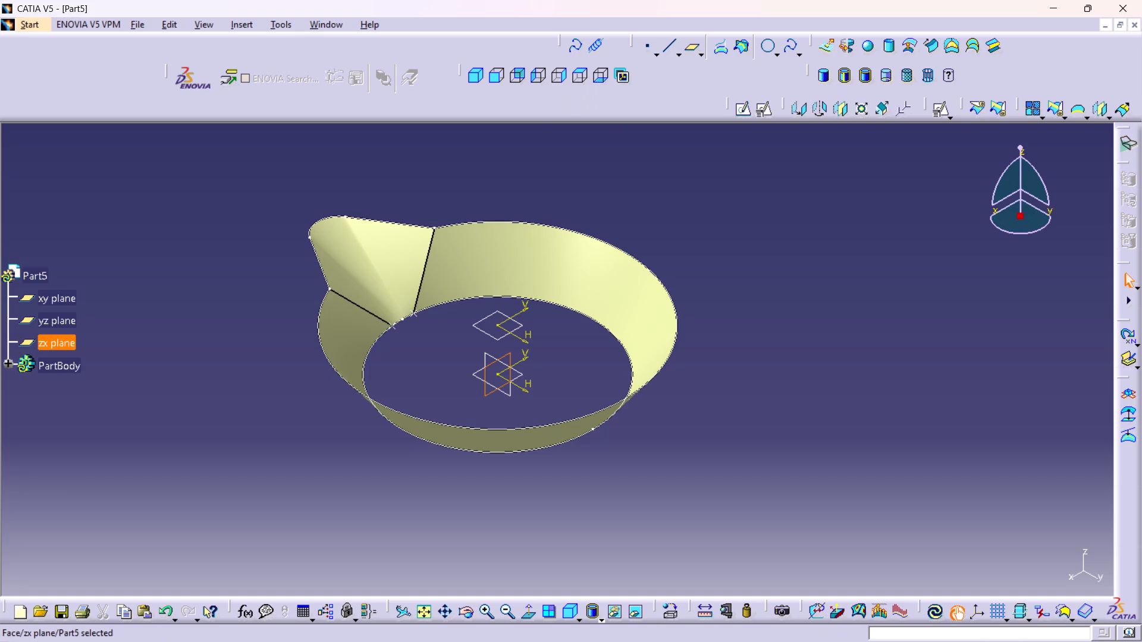
middle_drag(414, 389, 426, 311)
right_drag(414, 389, 426, 311)
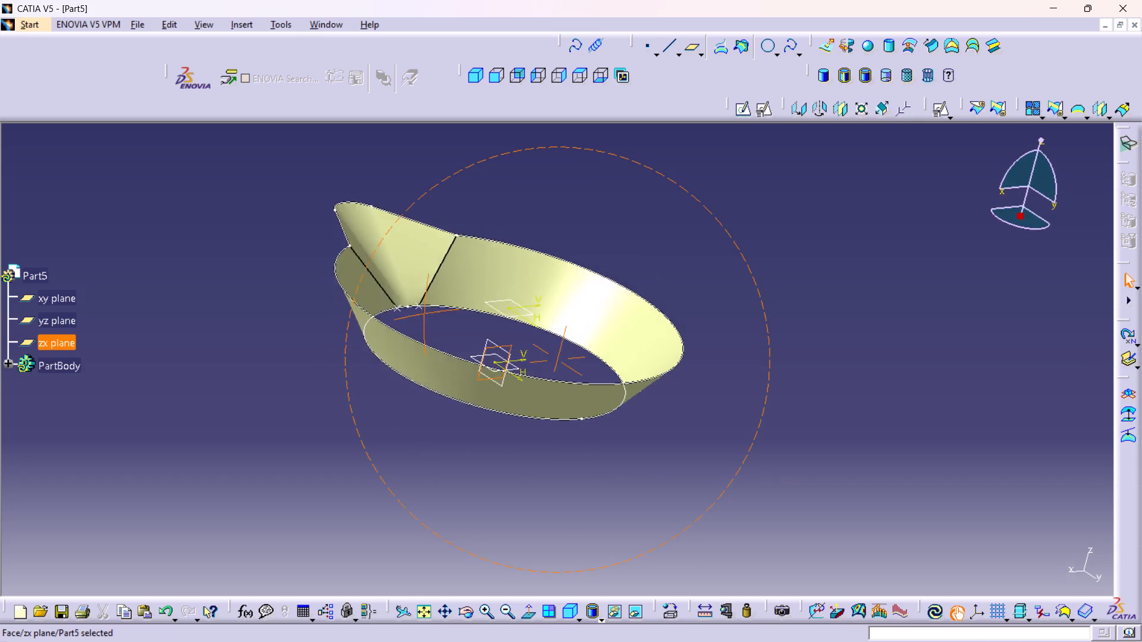
right_drag(426, 311, 491, 344)
middle_drag(426, 311, 491, 345)
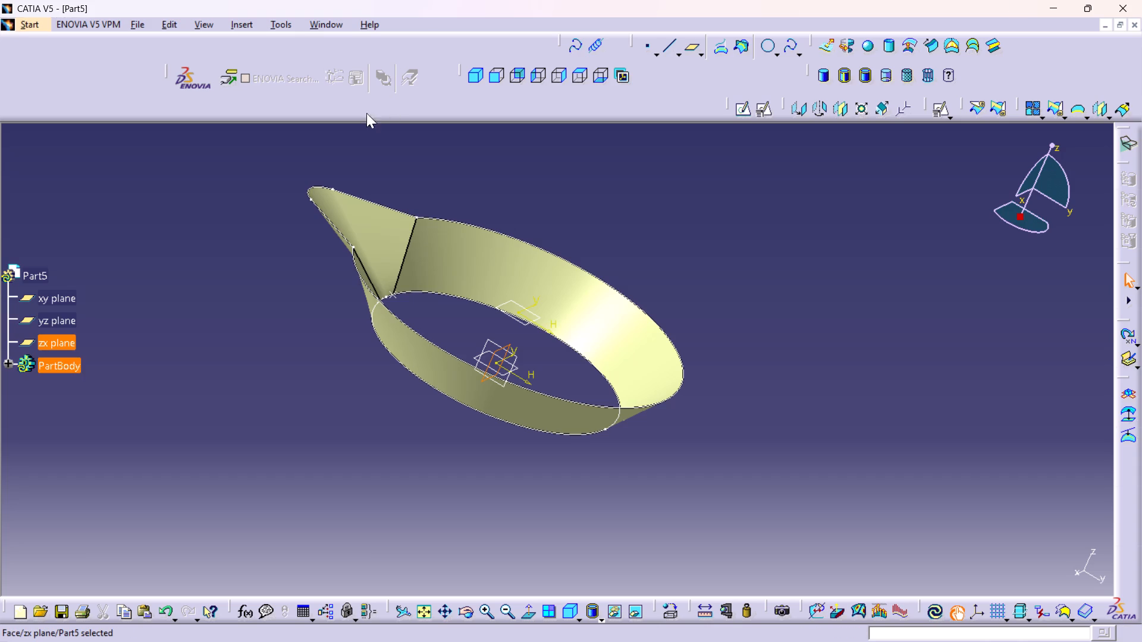
middle_drag(426, 418, 363, 423)
right_drag(425, 418, 363, 423)
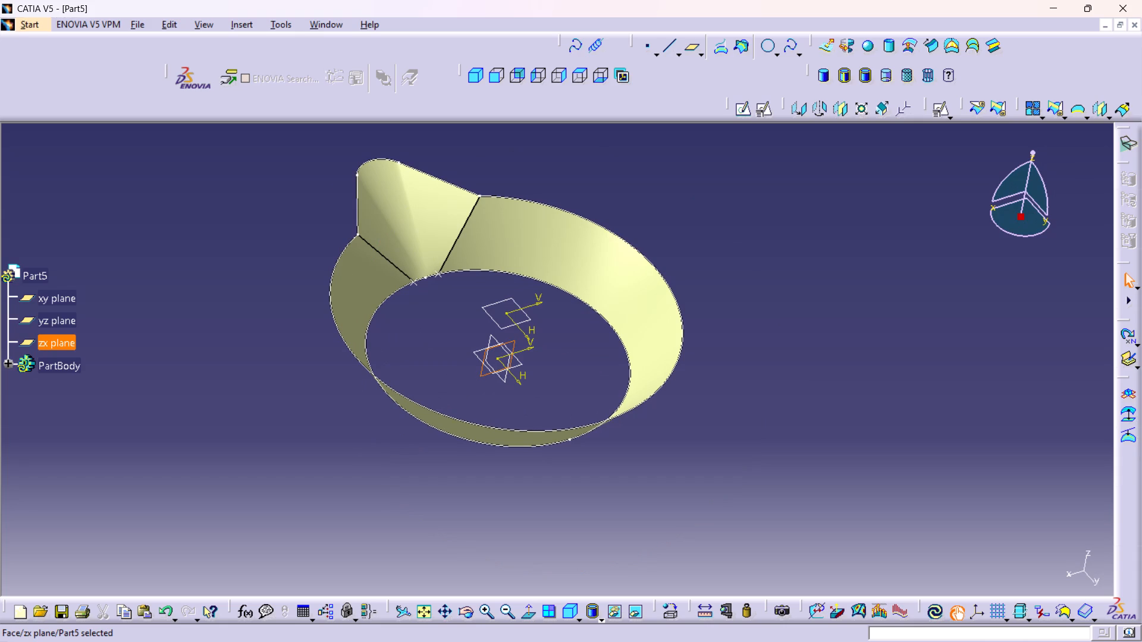
click(738, 116)
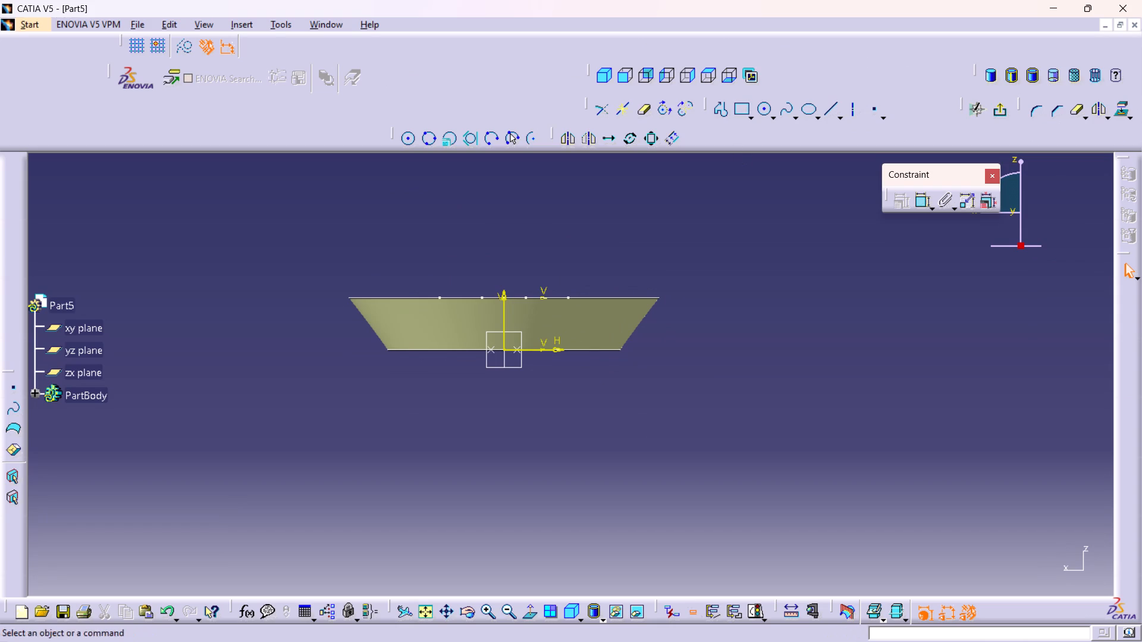
Sketch a circle about 100 mm in diameter below the surface, offset toward the positive H direction.
middle_drag(582, 423, 563, 342)
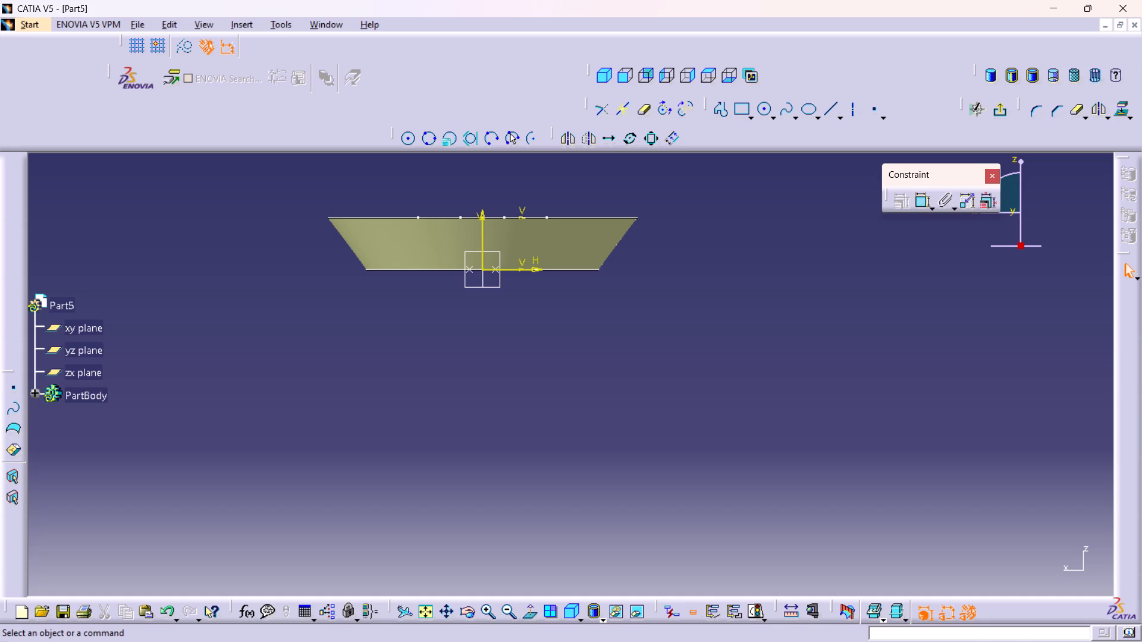
double_click(765, 111)
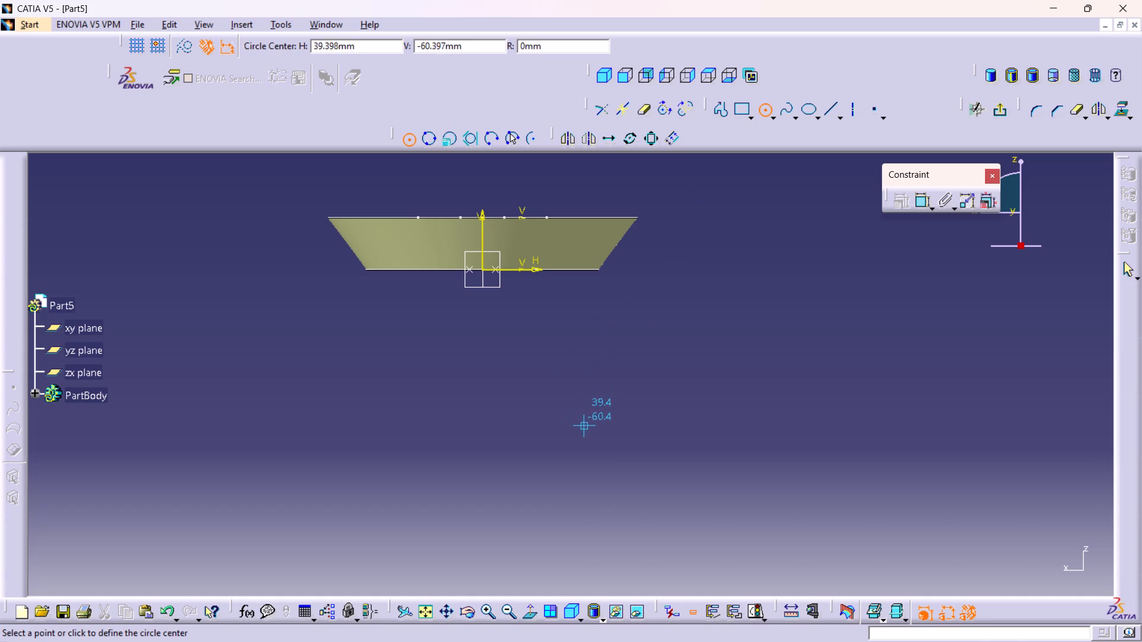
click(594, 411)
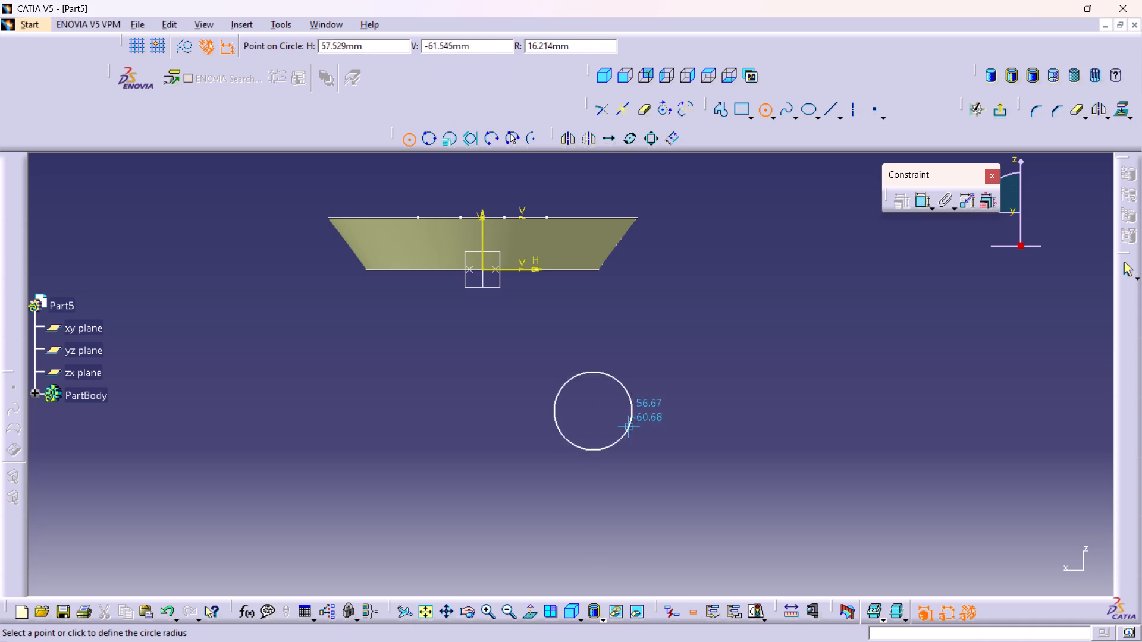
click(708, 469)
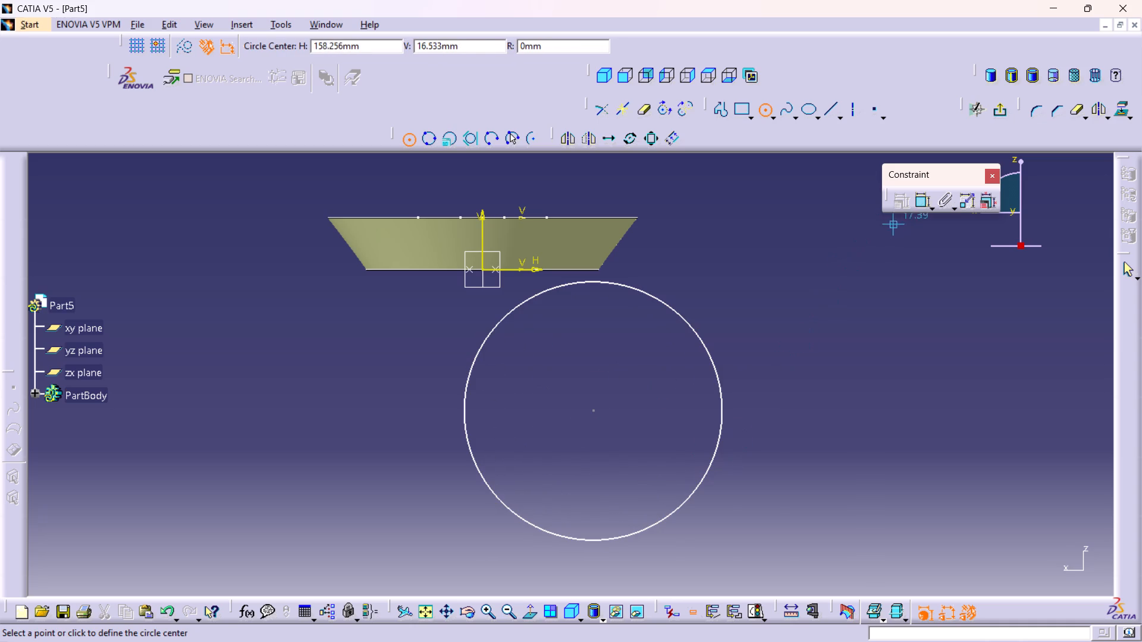
Dimension the circle's diameter and set it to 110 mm.
double_click(922, 200)
click(685, 322)
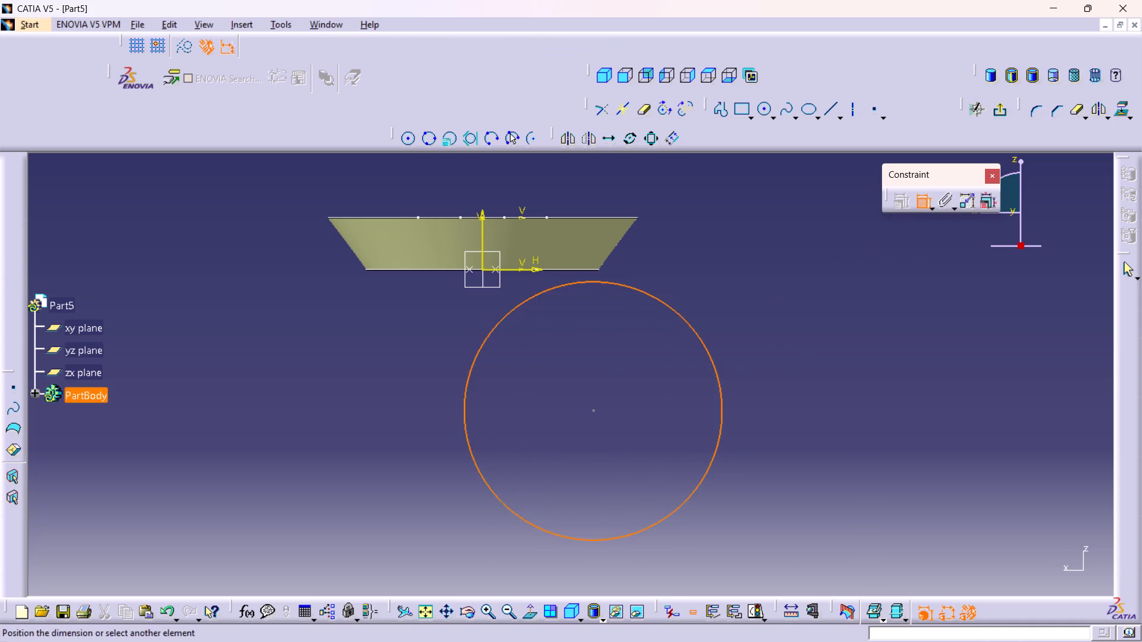
click(709, 289)
double_click(707, 285)
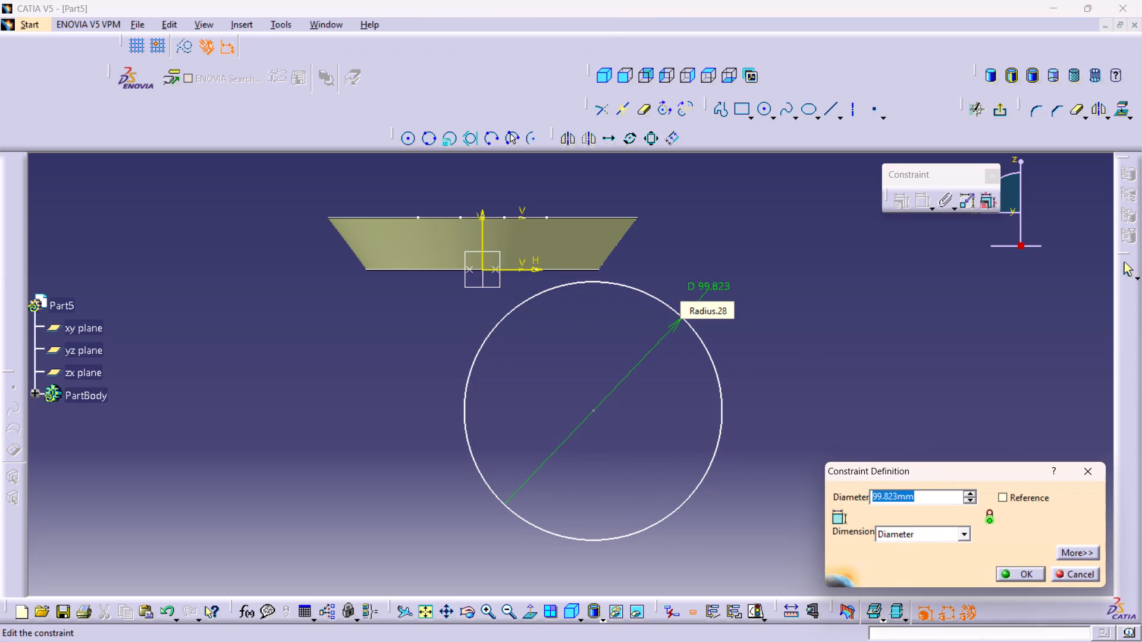
text(110)
key(Return)
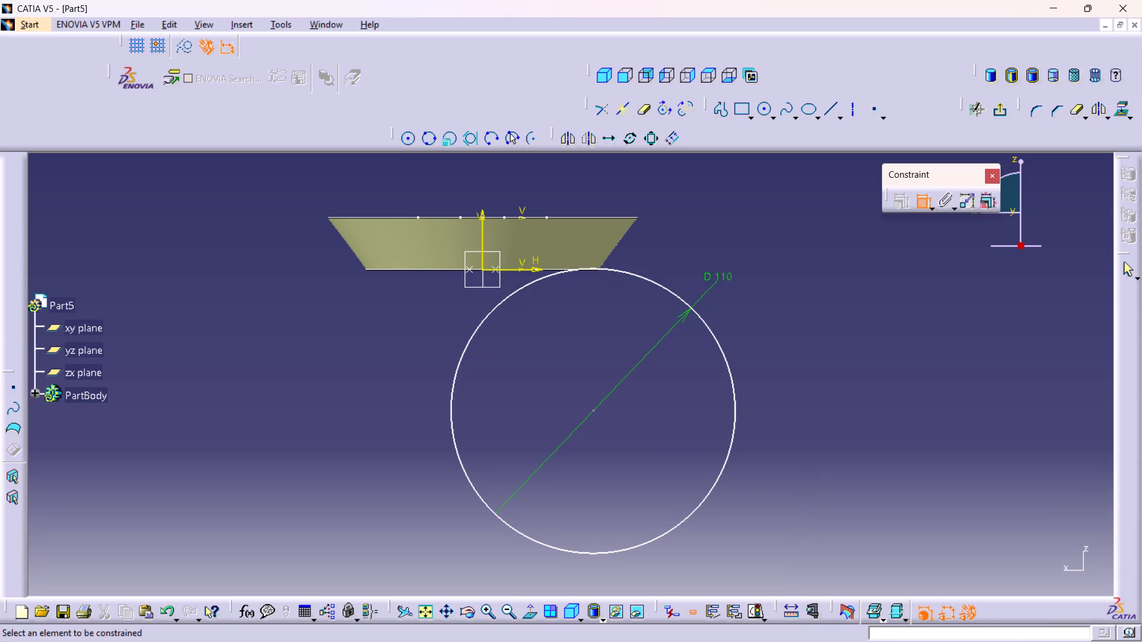
Sketch a circle about 192.5 mm in diameter centred on the V axis below the 110 mm circle and tangent to it.
middle_drag(438, 437, 458, 350)
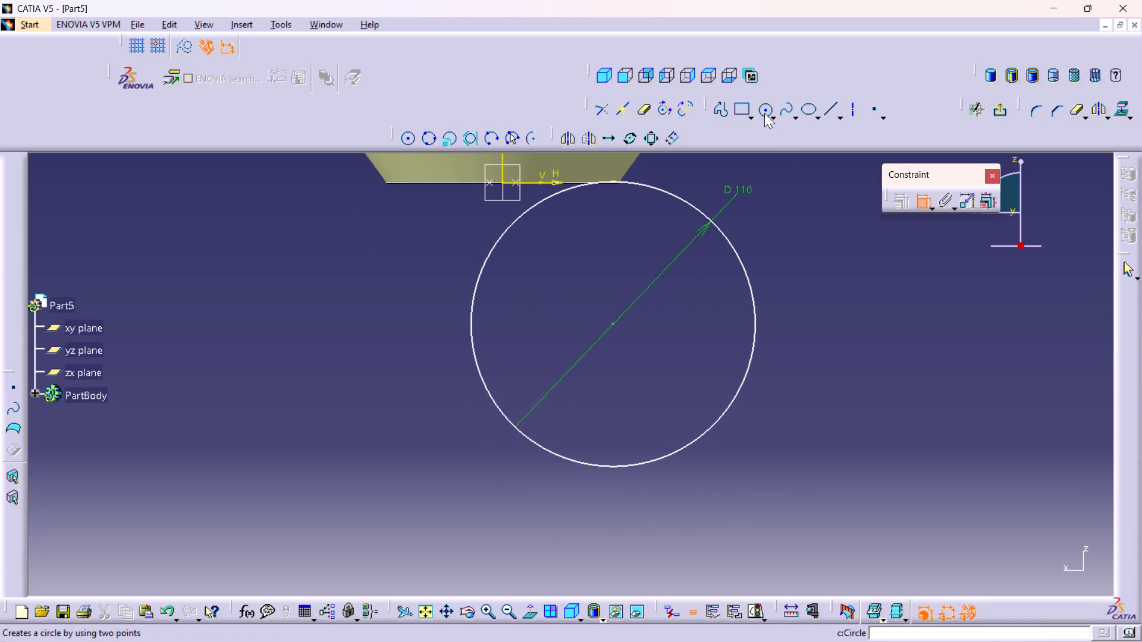
double_click(764, 113)
middle_drag(632, 431, 641, 455)
right_click(631, 431)
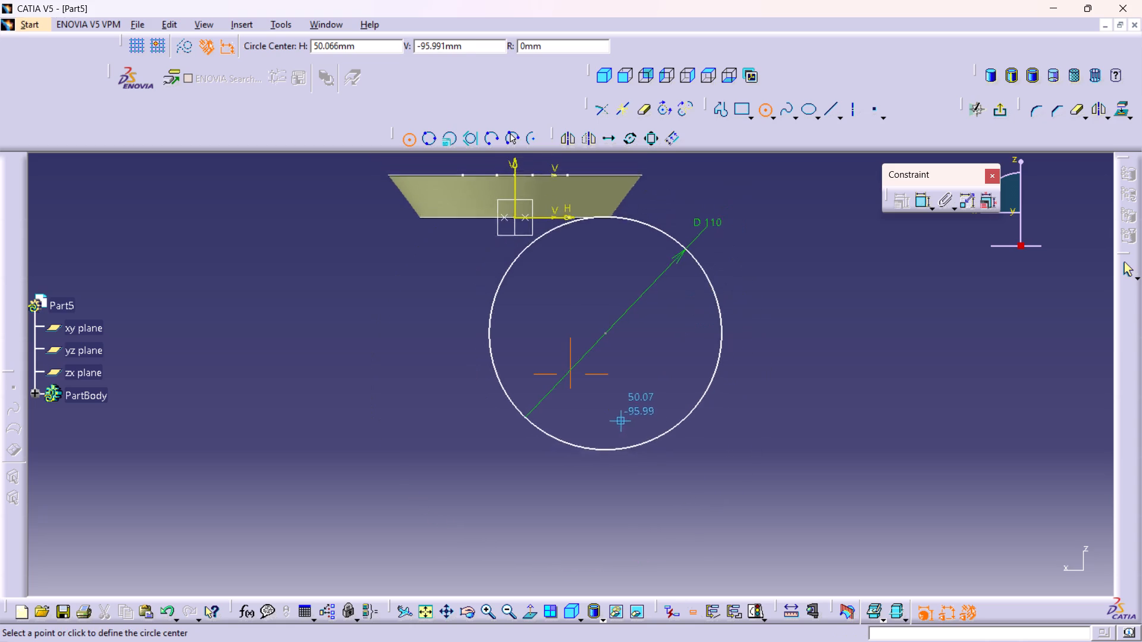
middle_drag(641, 455, 643, 460)
middle_drag(617, 438, 644, 341)
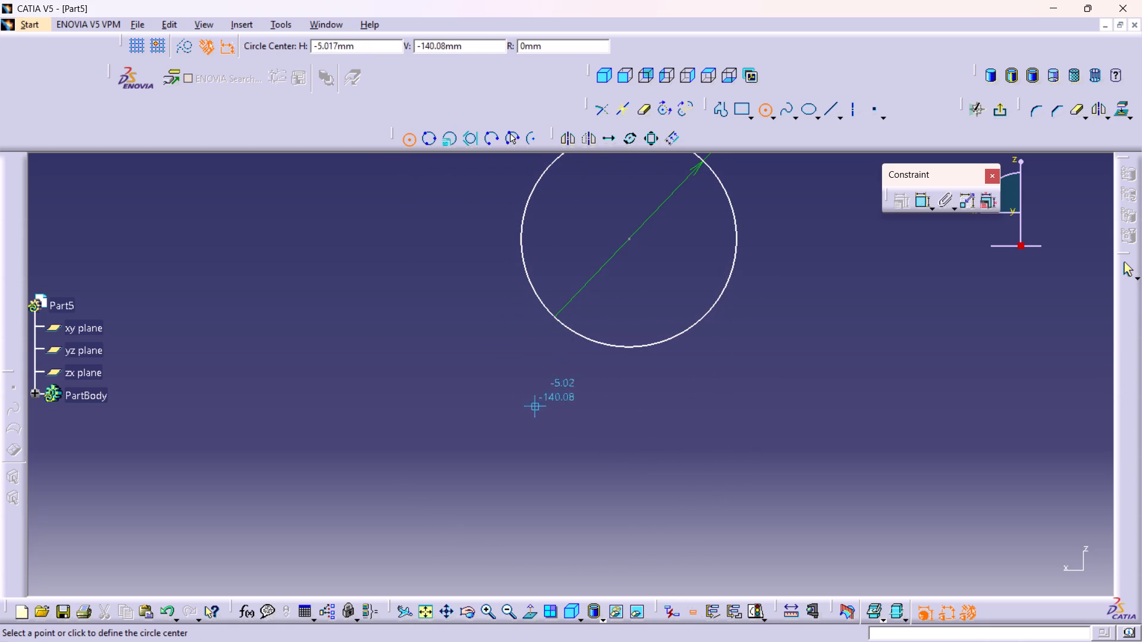
middle_drag(510, 440, 515, 476)
right_click(510, 440)
middle_drag(515, 477, 515, 432)
scroll(515, 432, up, 1)
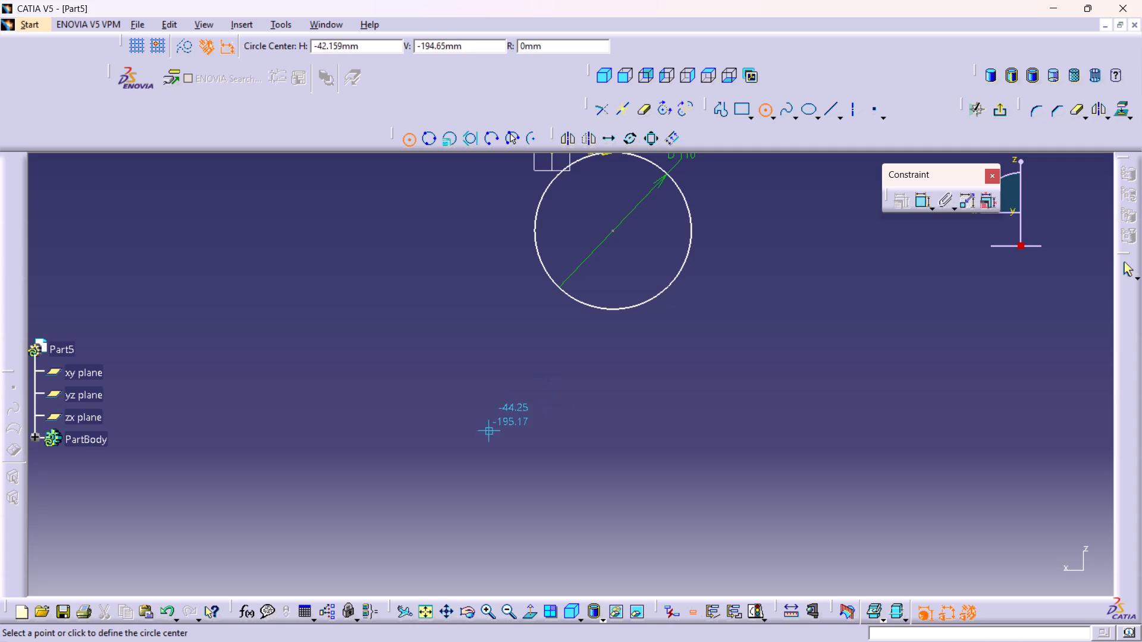
middle_drag(540, 448, 551, 506)
right_click(540, 448)
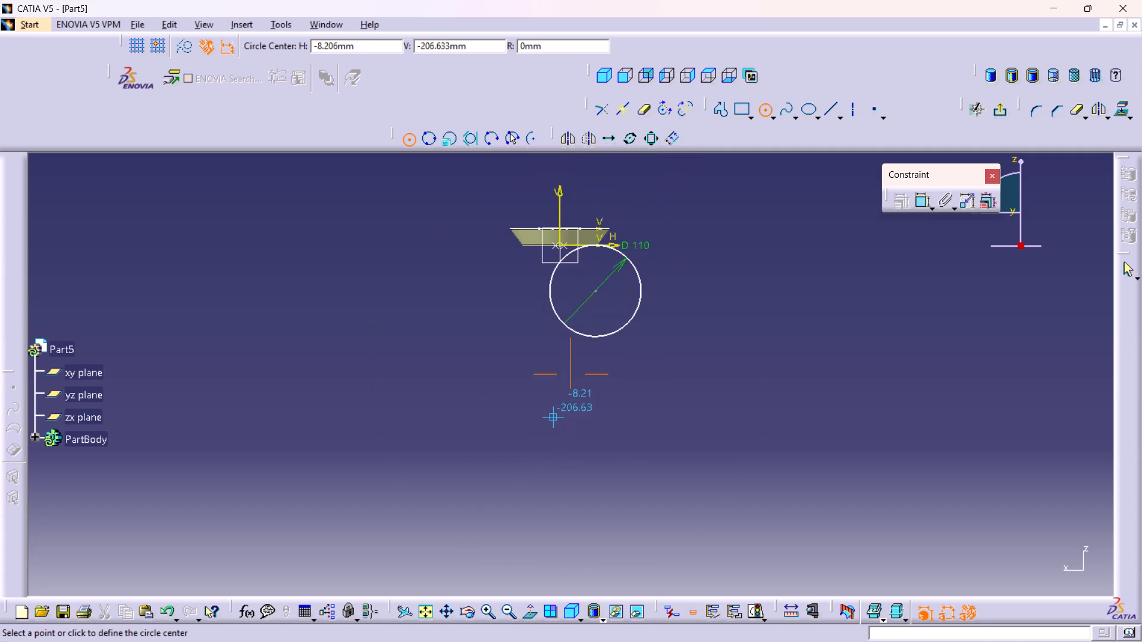
middle_drag(551, 506, 550, 496)
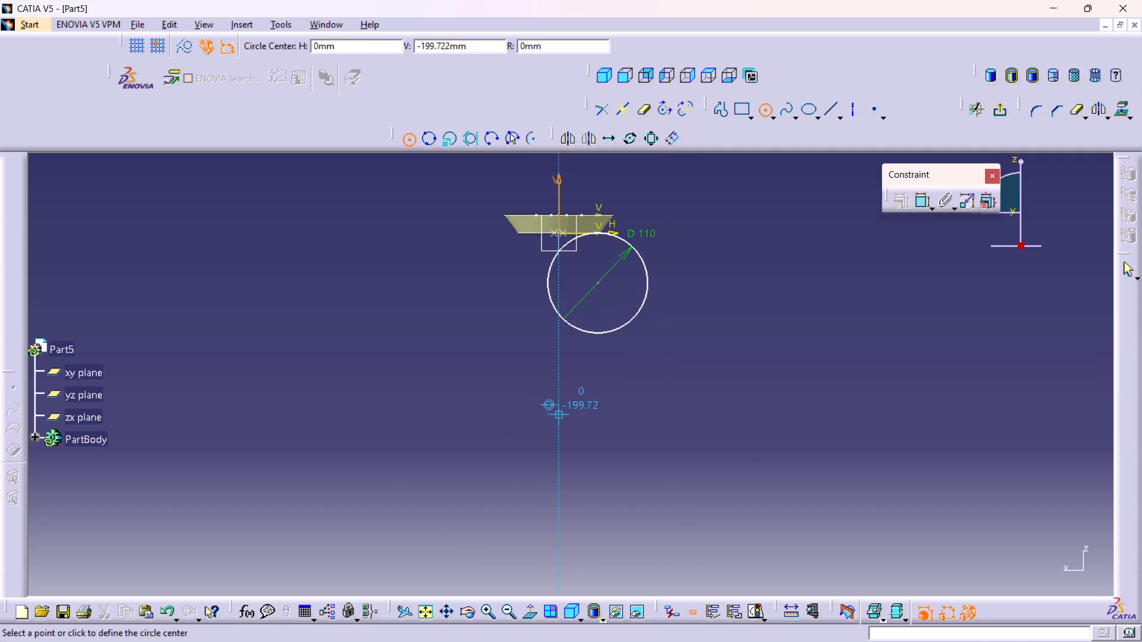
click(559, 414)
click(622, 476)
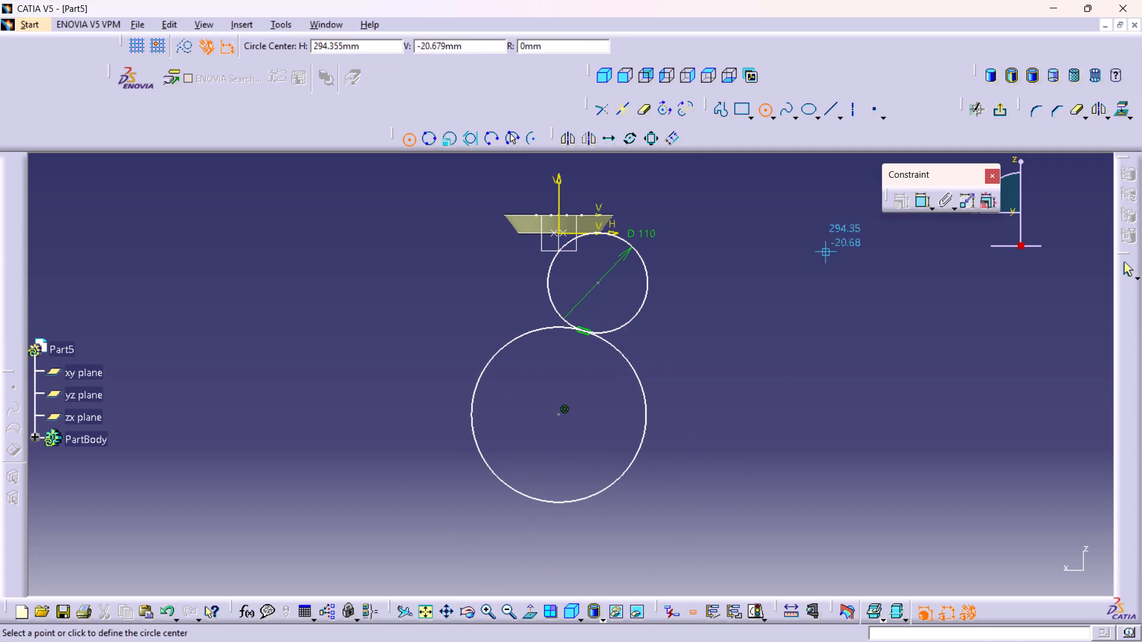
Dimension the large lower circle's diameter.
double_click(920, 197)
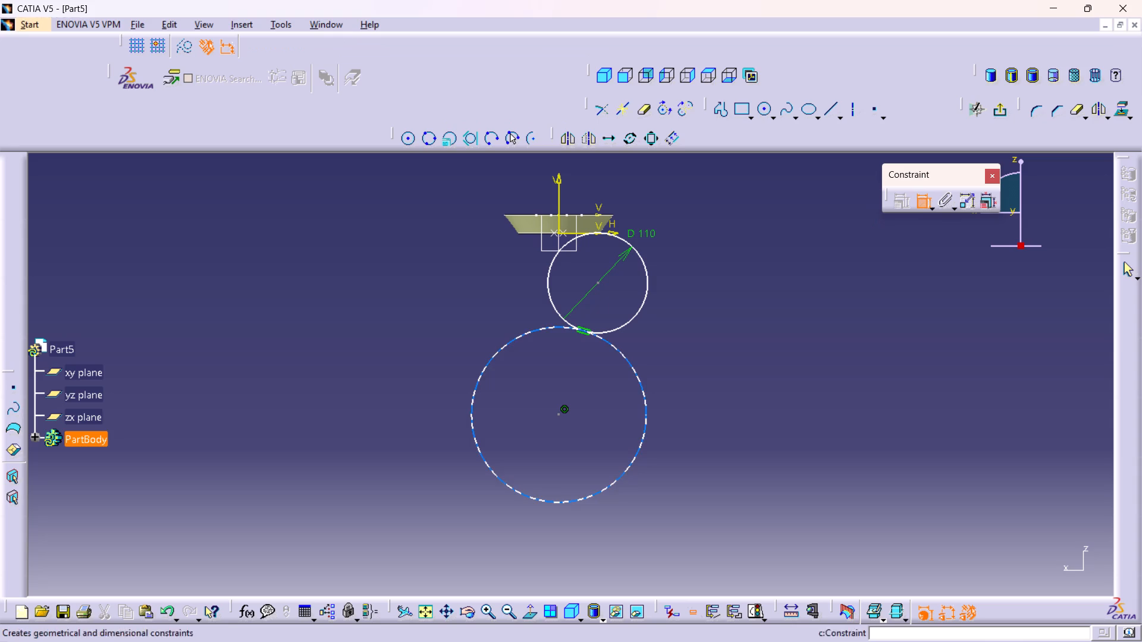
drag(629, 467, 655, 465)
click(708, 432)
double_click(696, 430)
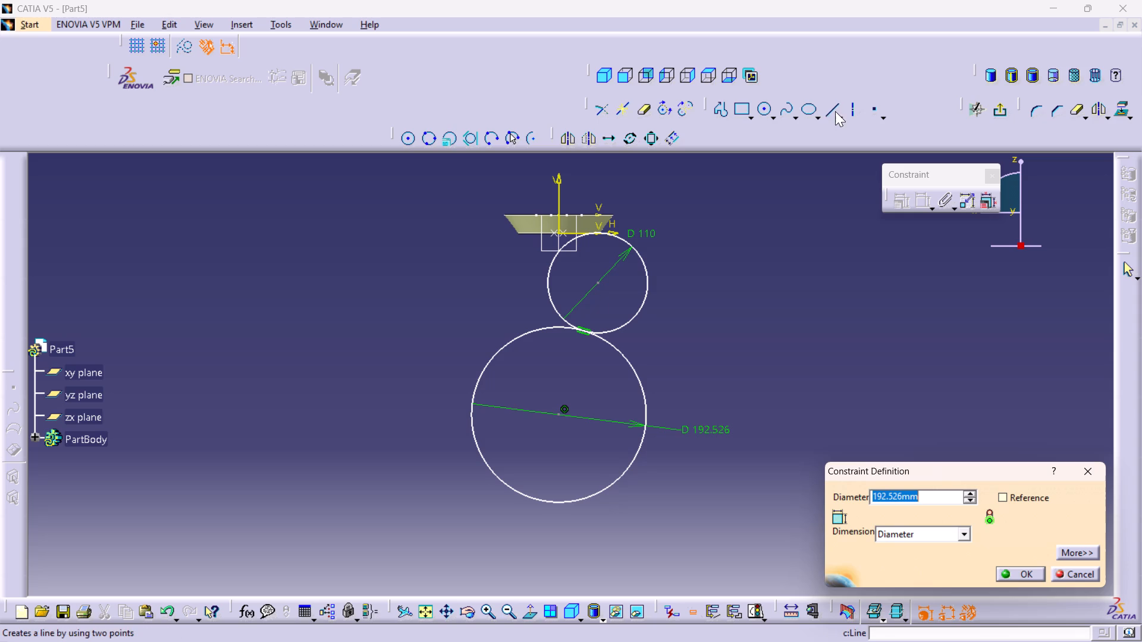
Draw a vertical axis about 343 mm long from the sketch origin down through the large circle's centre.
double_click(857, 109)
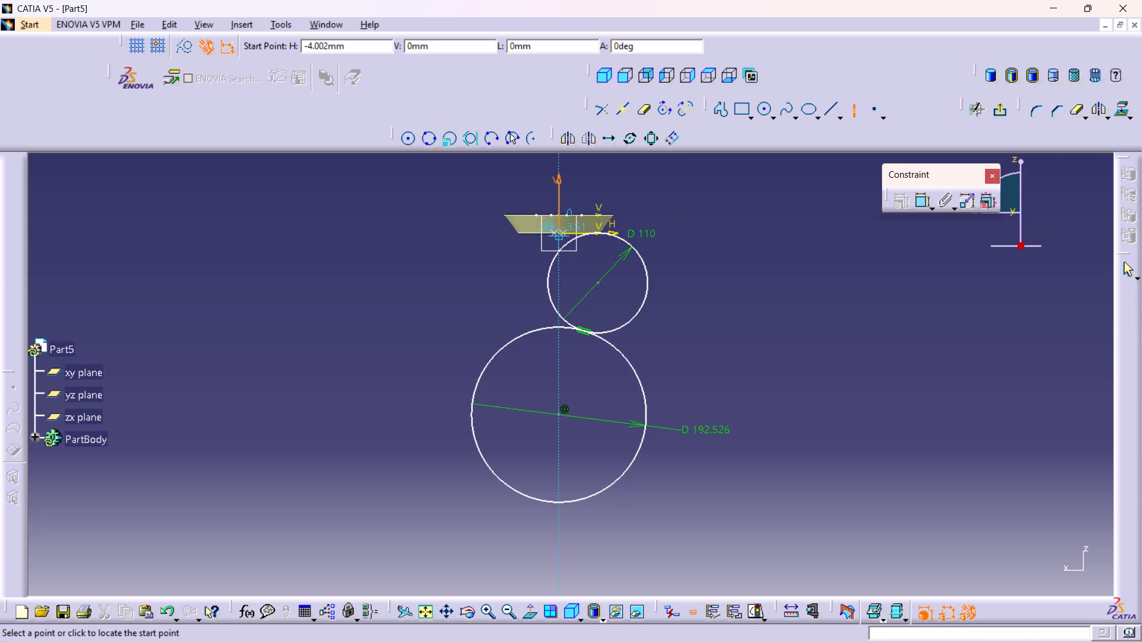
click(557, 231)
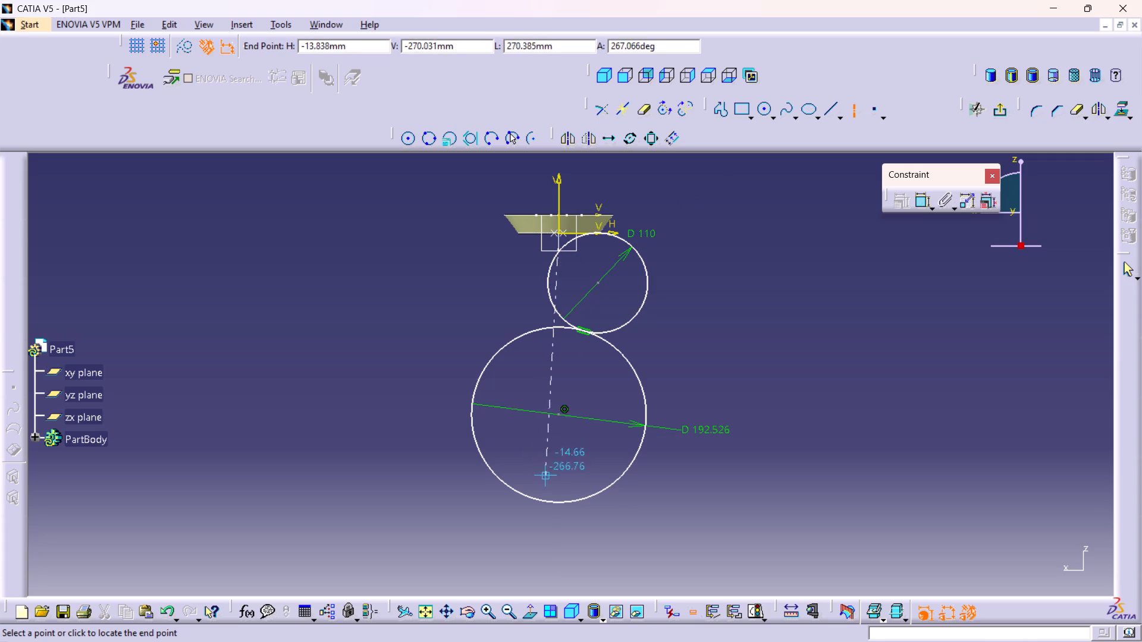
click(559, 546)
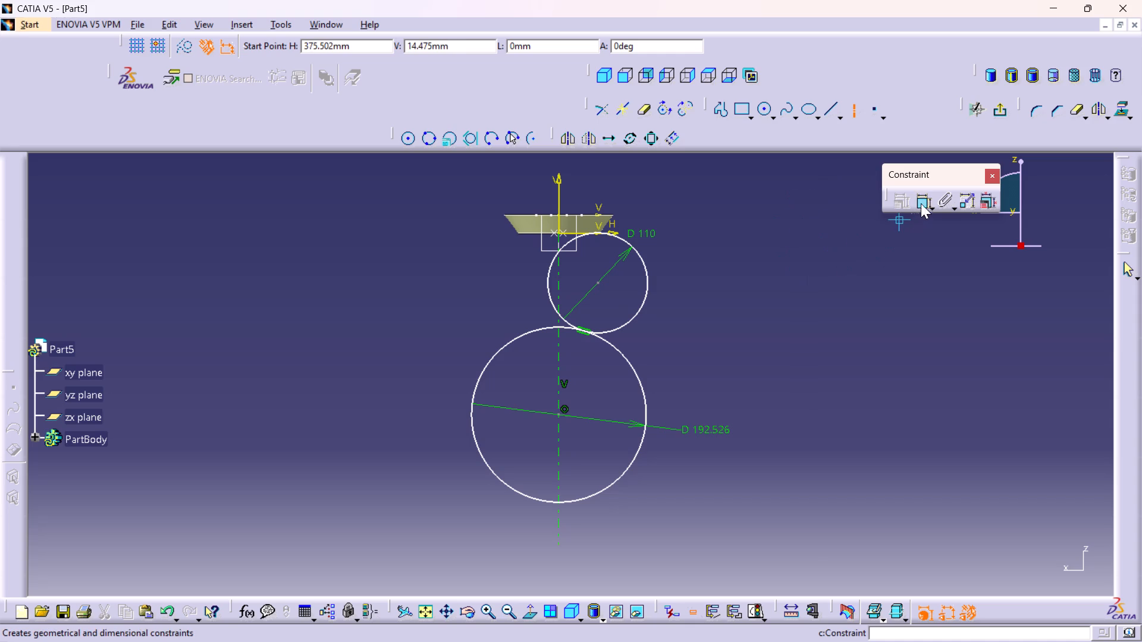
click(1125, 271)
Move the 110 mm circle in the positive H direction until it passes through the surface's bottom corner.
drag(551, 260, 563, 259)
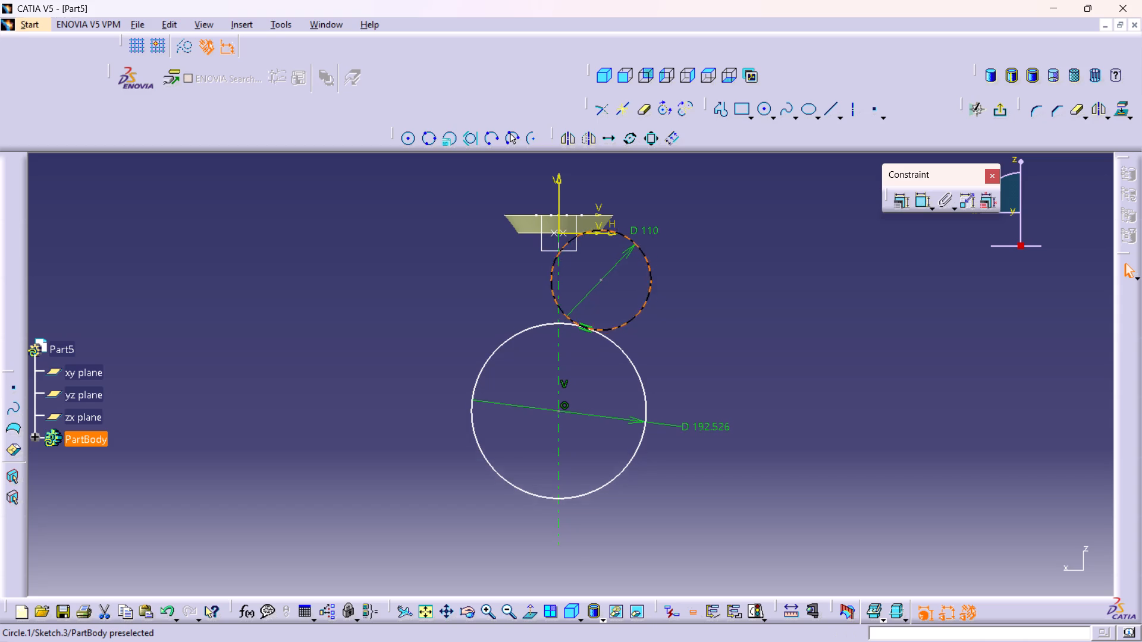
drag(563, 259, 584, 257)
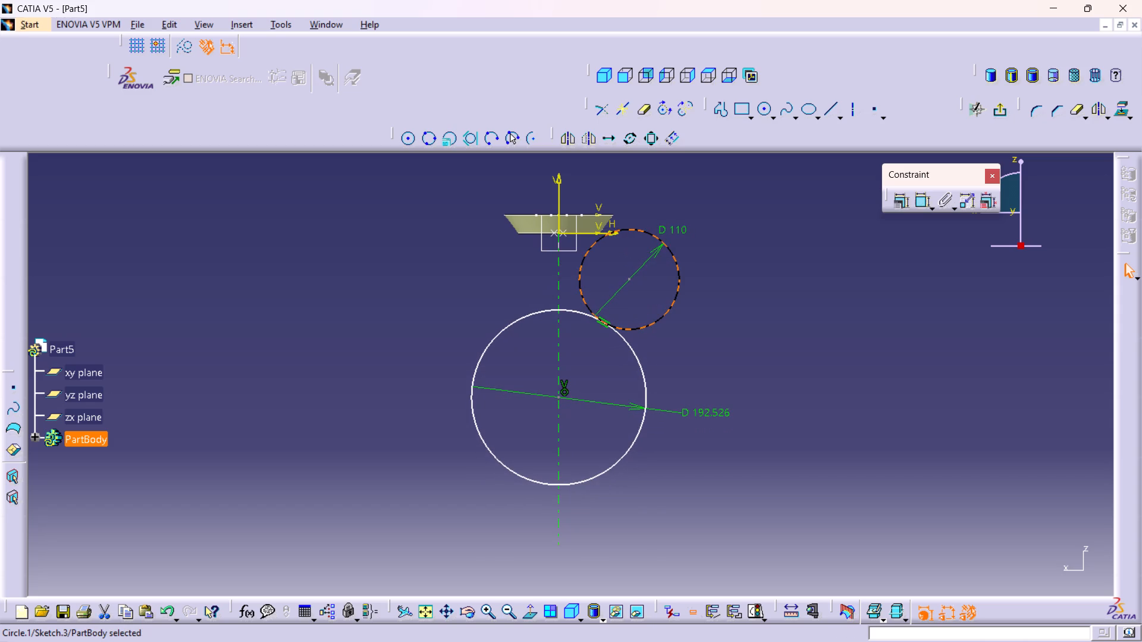
click(774, 307)
middle_drag(695, 328, 678, 269)
right_click(695, 328)
right_click(695, 328)
middle_drag(644, 216, 599, 436)
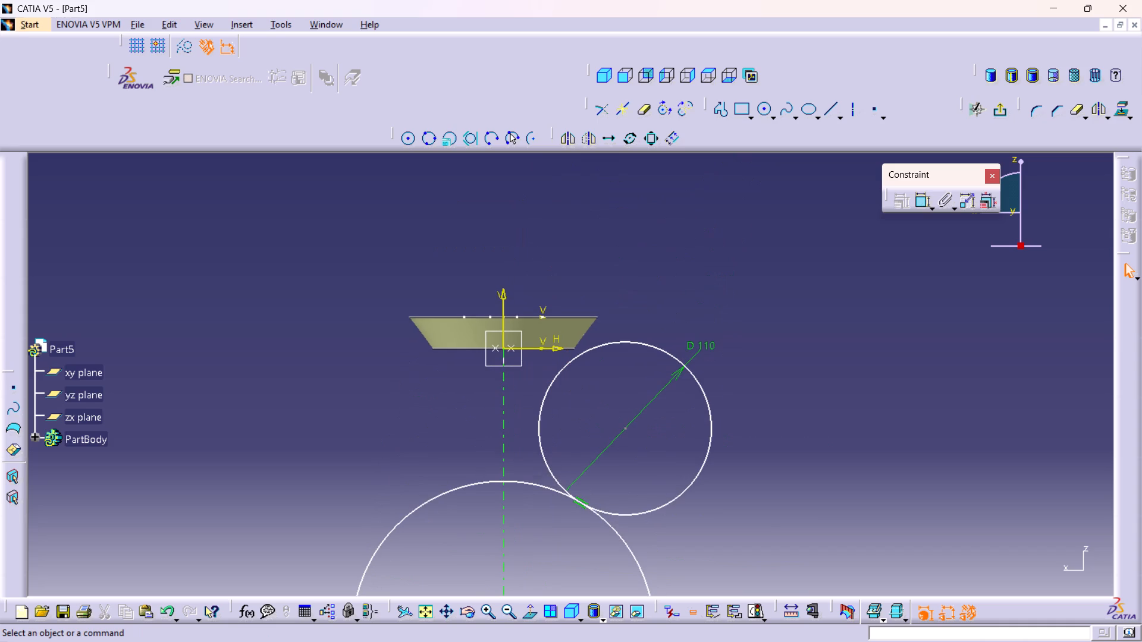
drag(574, 356, 569, 353)
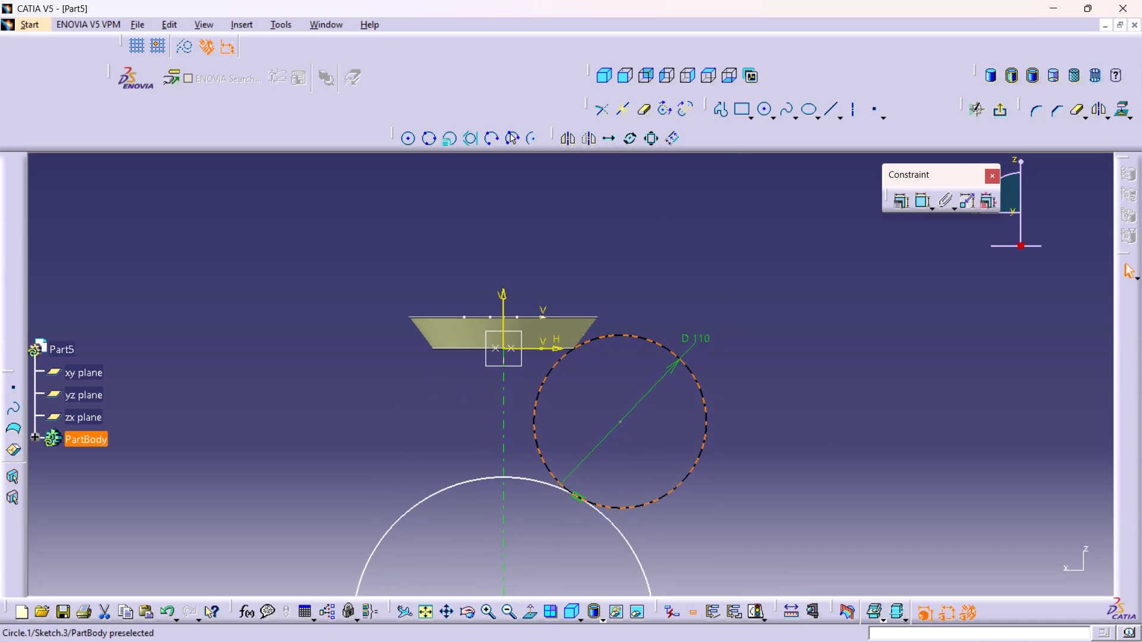
drag(569, 353, 568, 352)
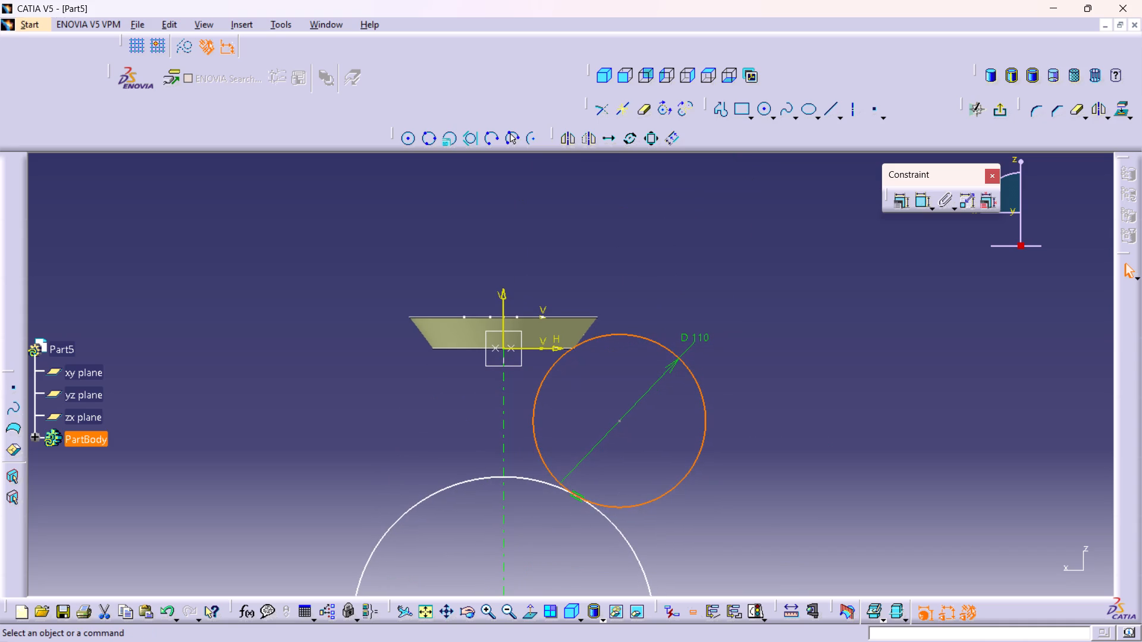
click(582, 383)
middle_drag(578, 388, 520, 194)
right_click(578, 388)
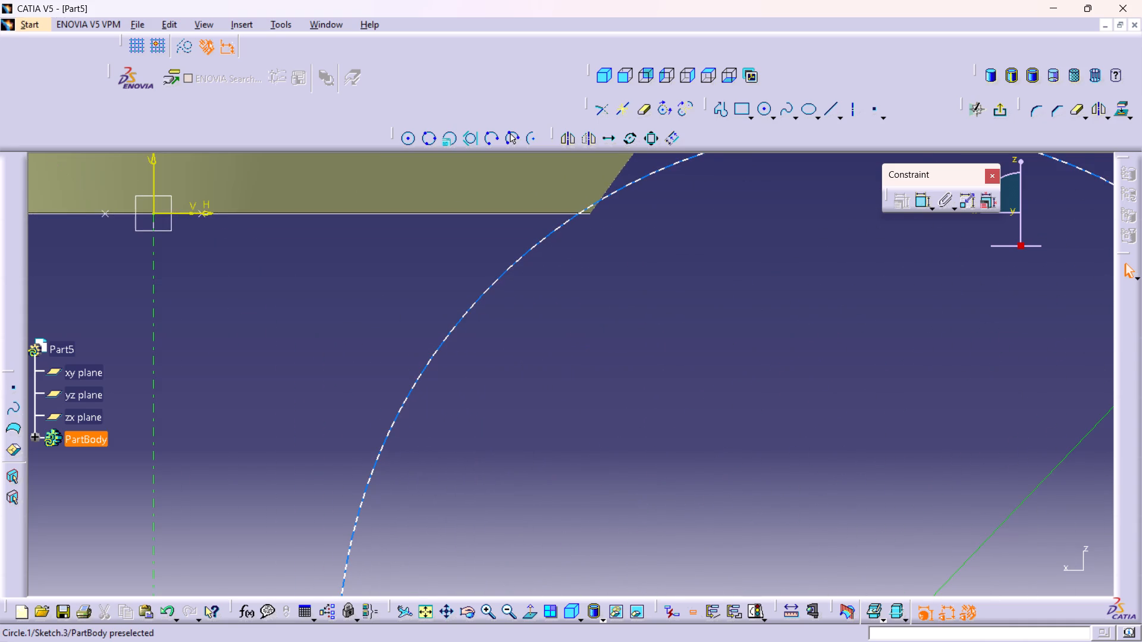
drag(613, 191, 613, 202)
click(618, 295)
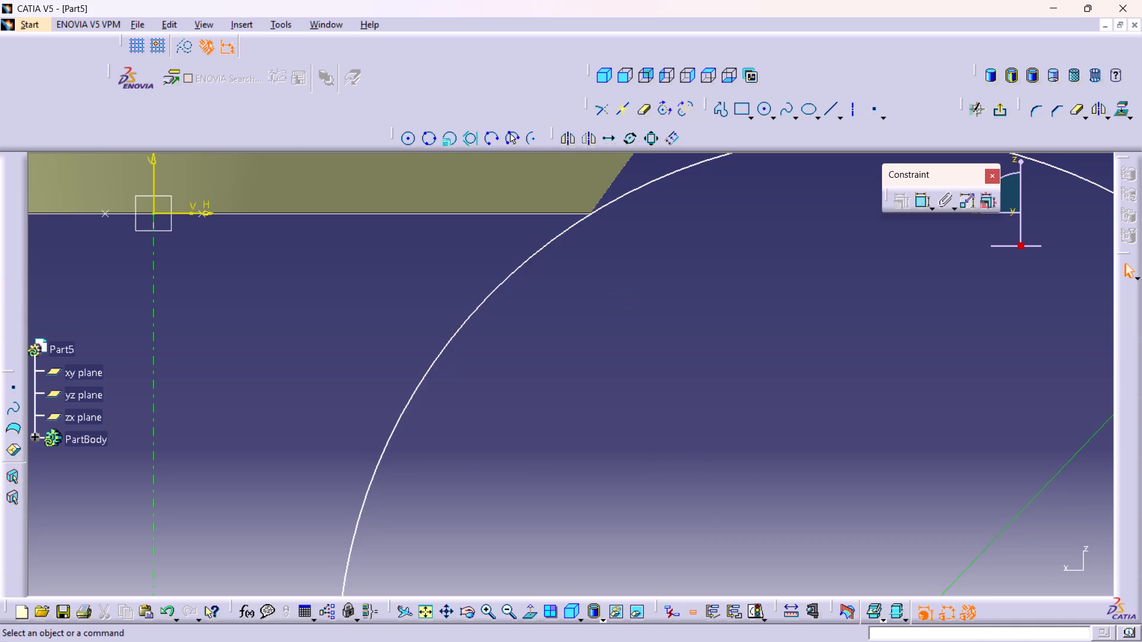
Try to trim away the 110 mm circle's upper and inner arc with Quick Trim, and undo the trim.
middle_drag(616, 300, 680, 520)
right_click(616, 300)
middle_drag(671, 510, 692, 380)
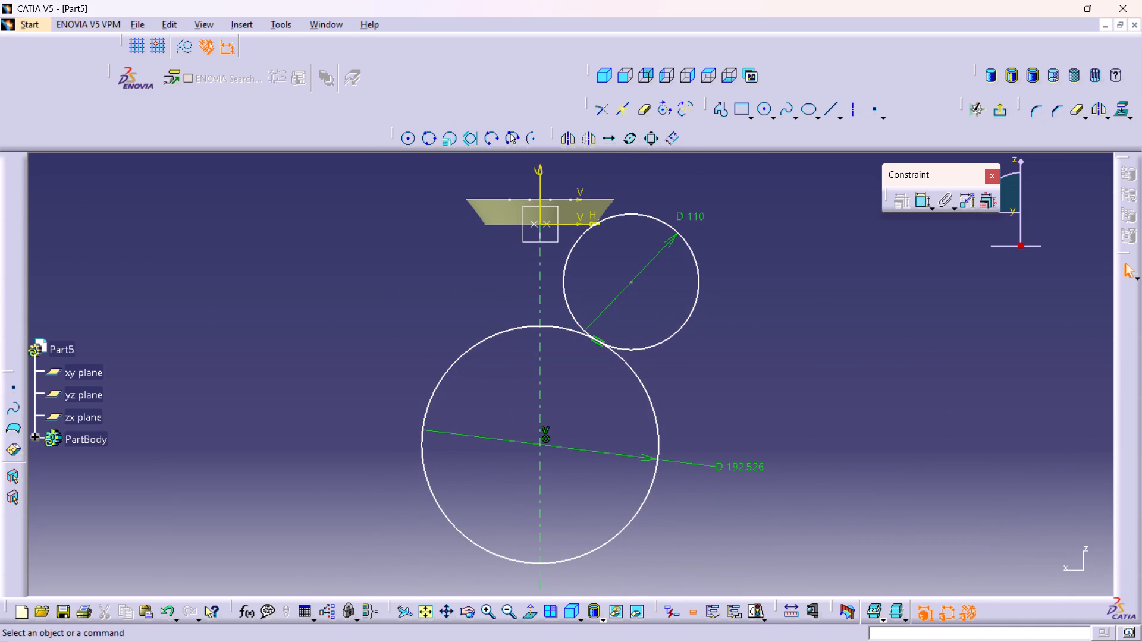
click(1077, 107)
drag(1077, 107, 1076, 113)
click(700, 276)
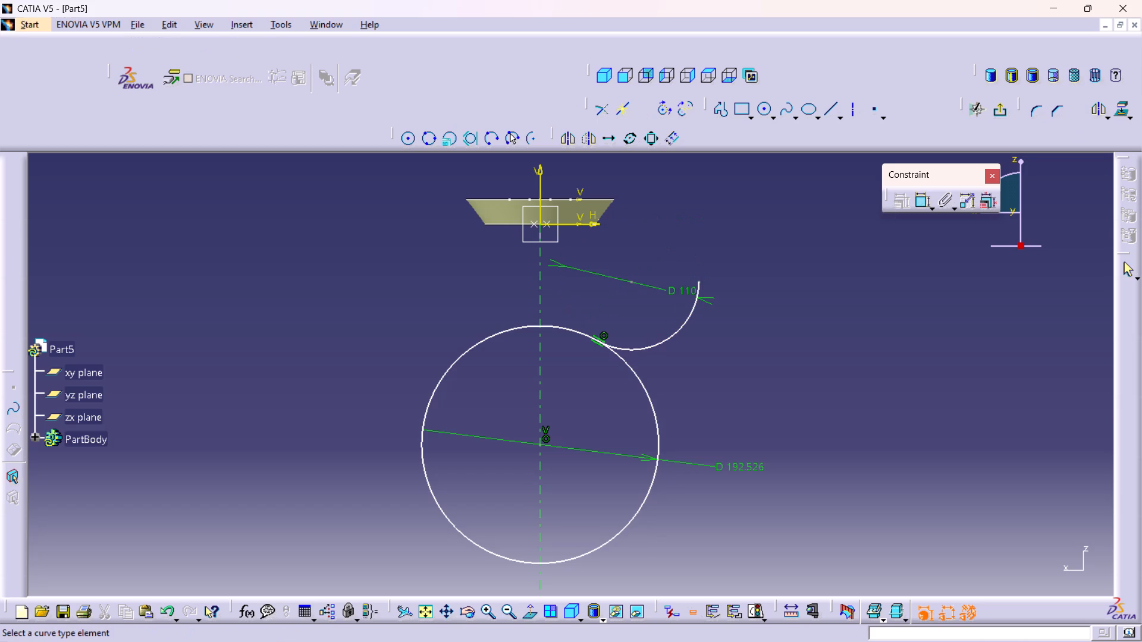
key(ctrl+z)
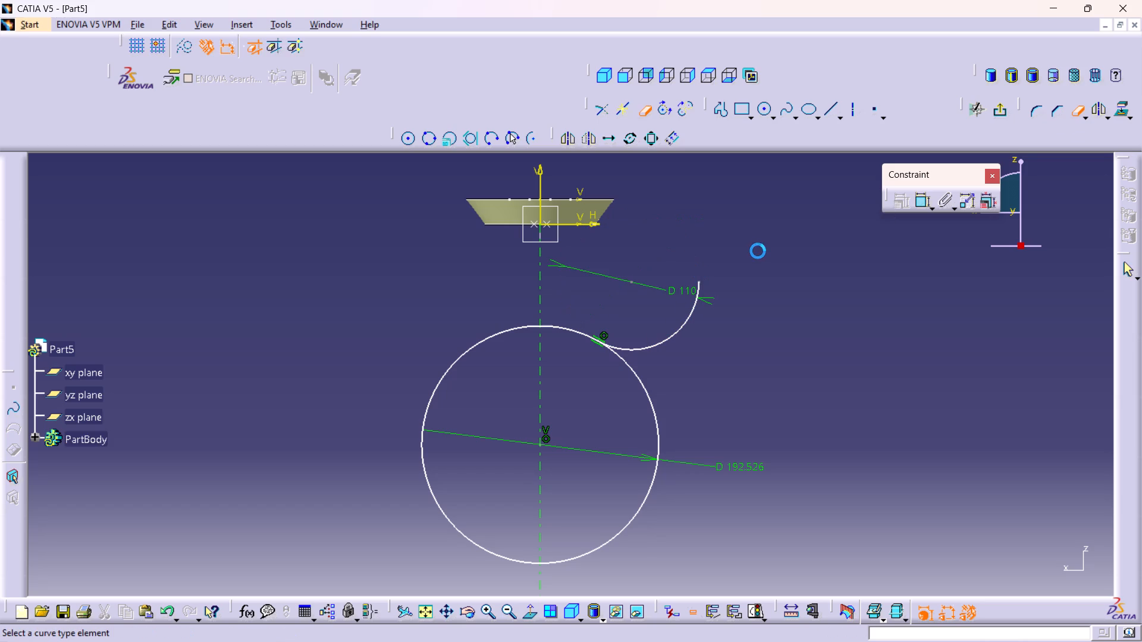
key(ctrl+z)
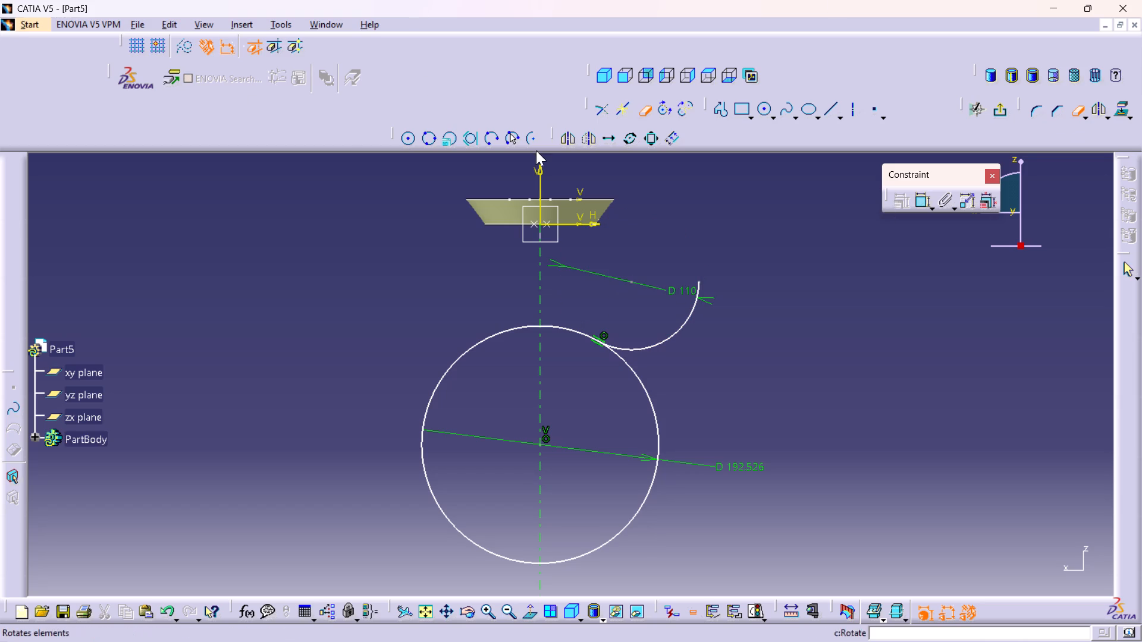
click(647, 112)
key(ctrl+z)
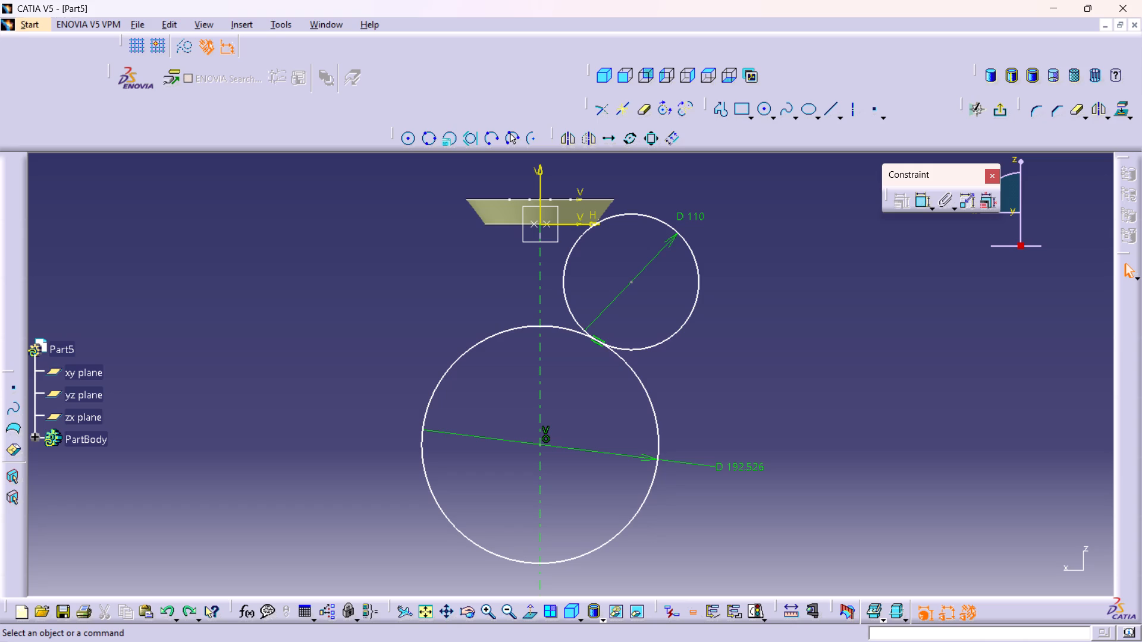
Set the large circle's diameter to 195 mm.
double_click(741, 465)
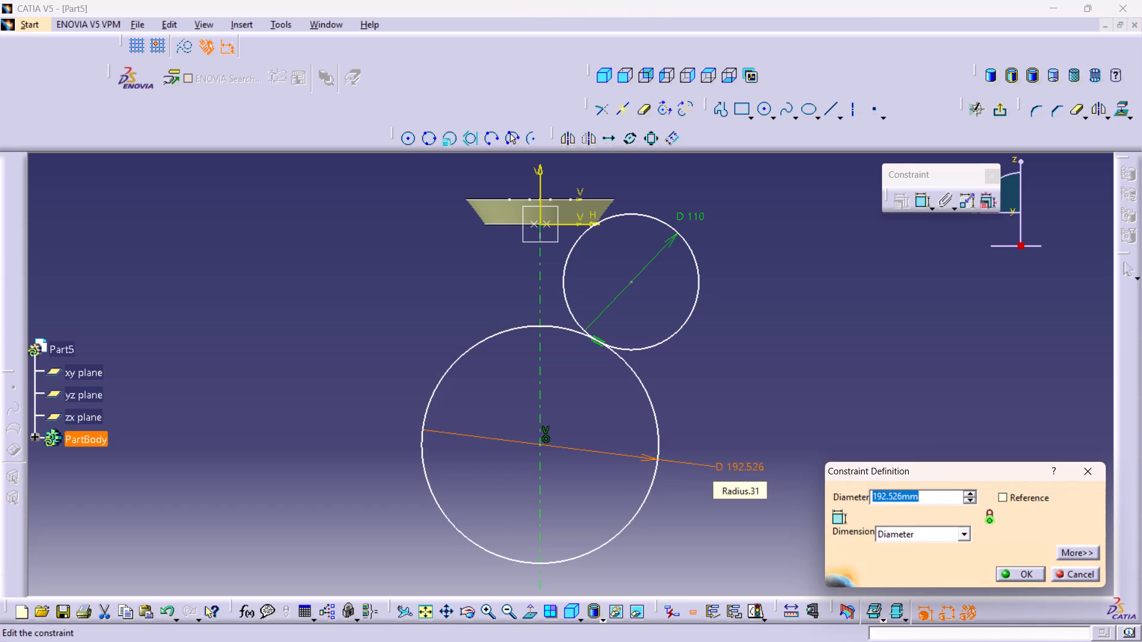
key(1)
key(9)
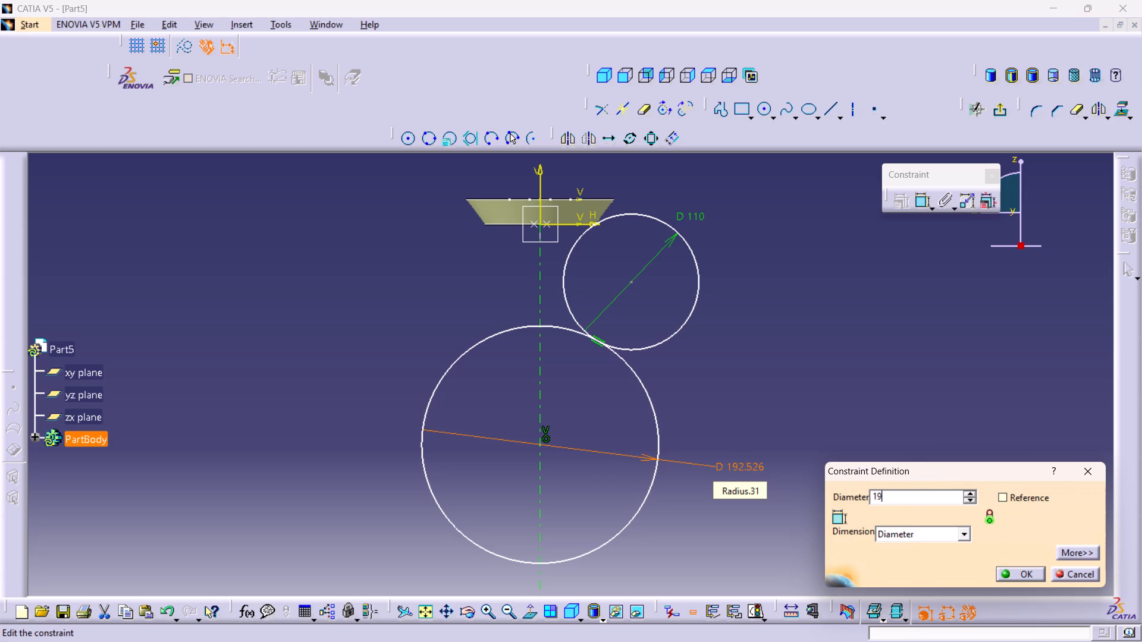
key(5)
key(Return)
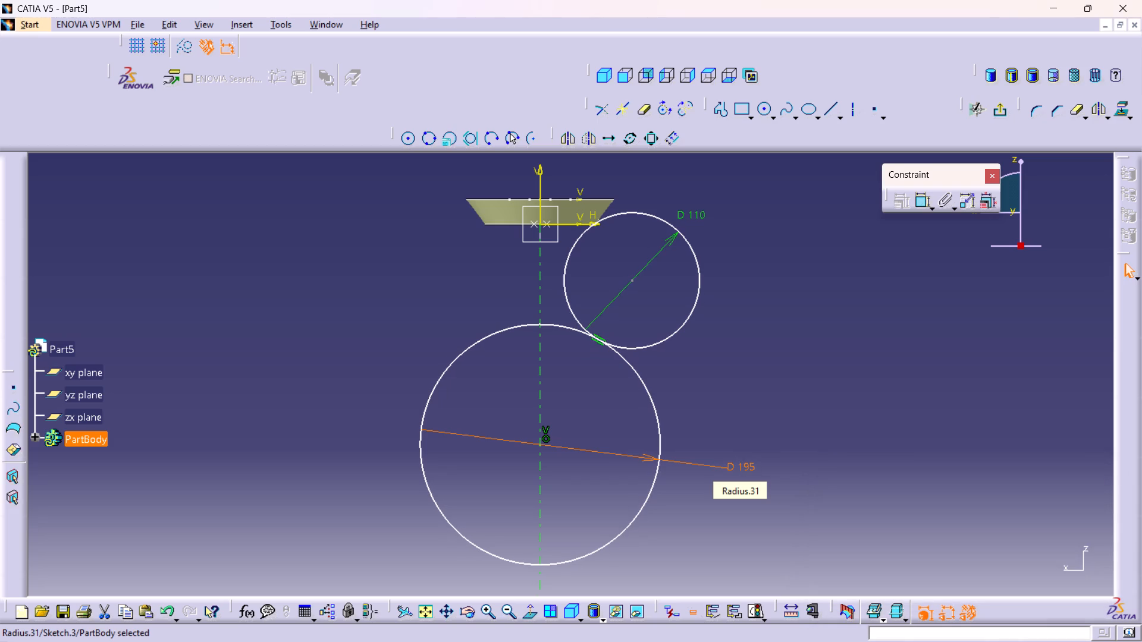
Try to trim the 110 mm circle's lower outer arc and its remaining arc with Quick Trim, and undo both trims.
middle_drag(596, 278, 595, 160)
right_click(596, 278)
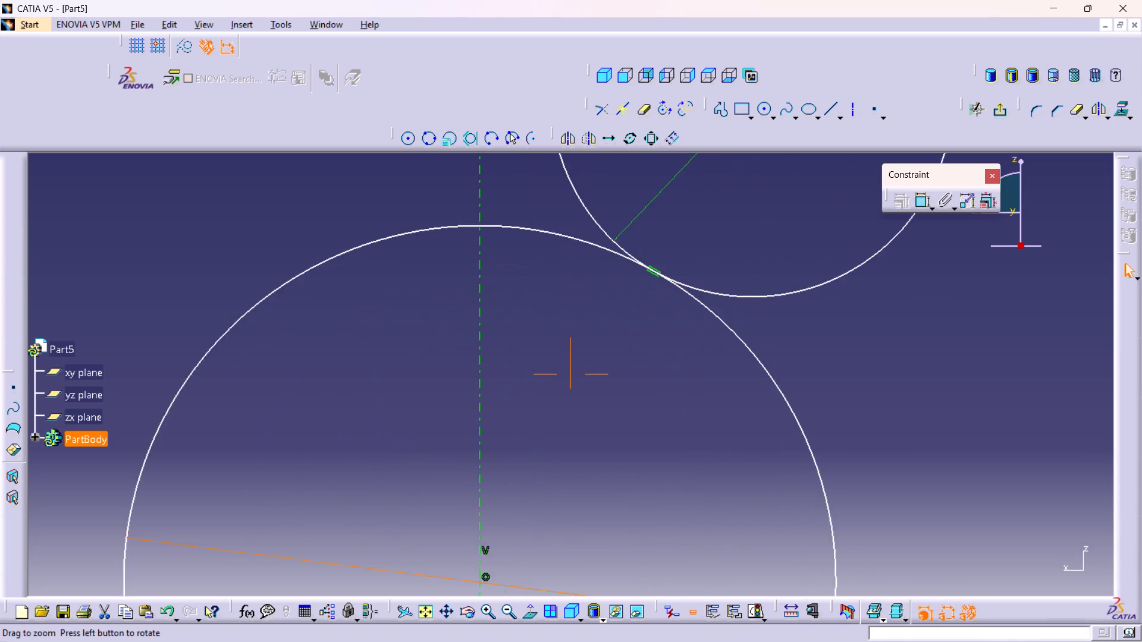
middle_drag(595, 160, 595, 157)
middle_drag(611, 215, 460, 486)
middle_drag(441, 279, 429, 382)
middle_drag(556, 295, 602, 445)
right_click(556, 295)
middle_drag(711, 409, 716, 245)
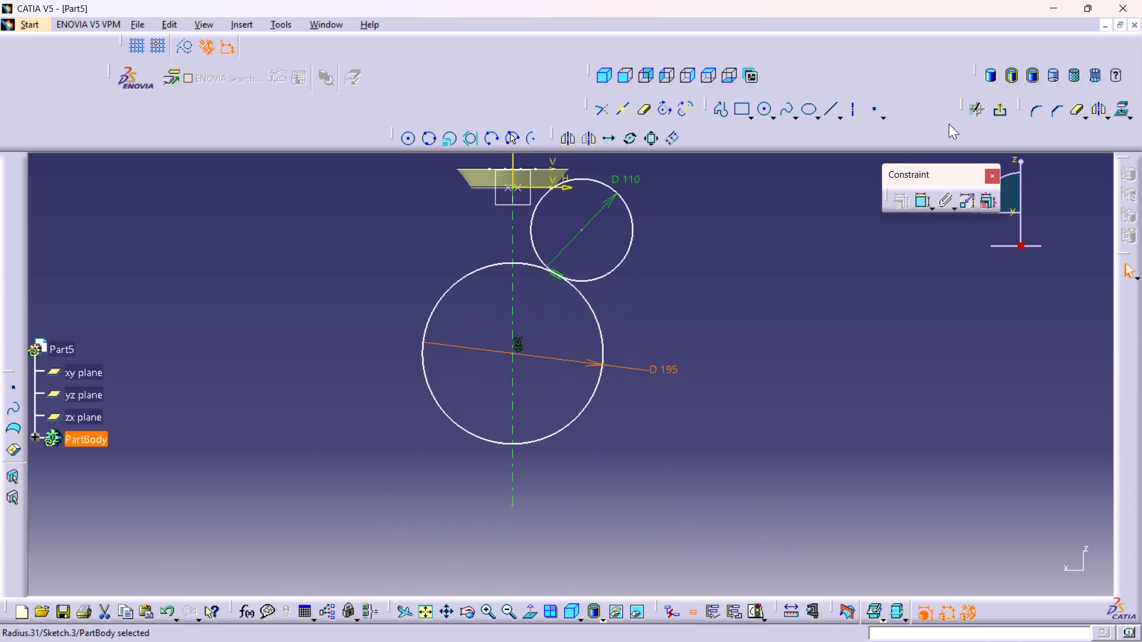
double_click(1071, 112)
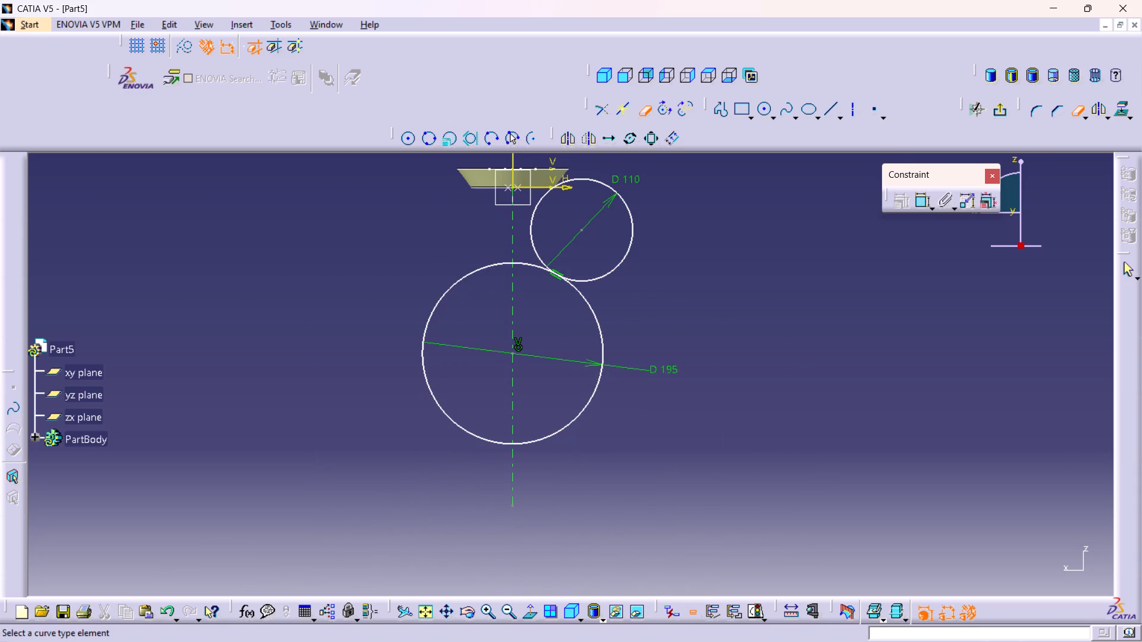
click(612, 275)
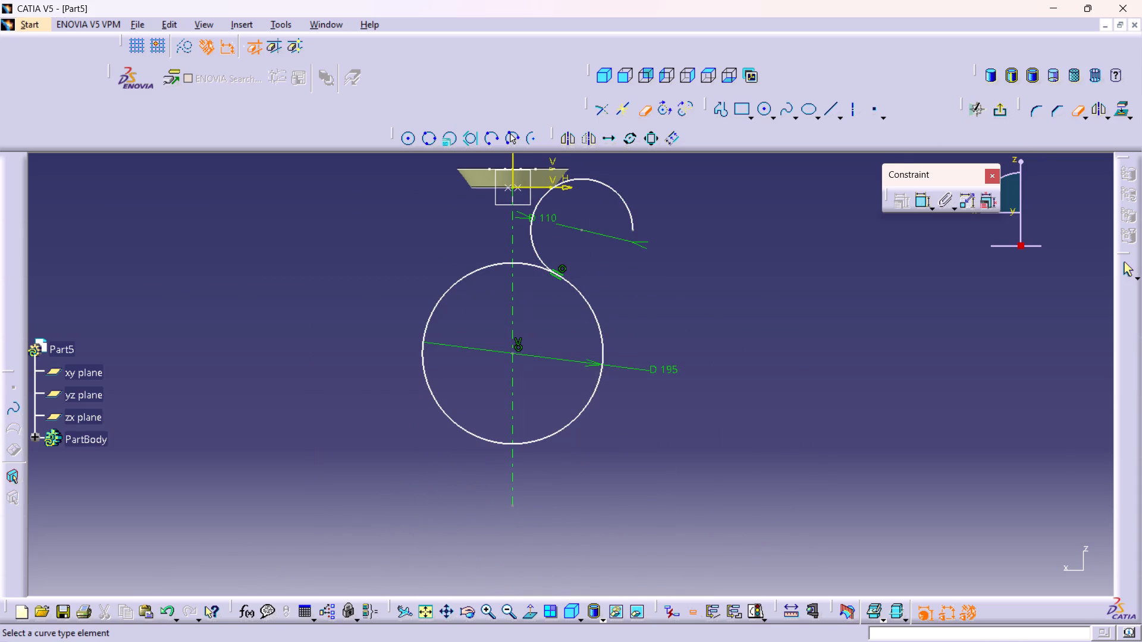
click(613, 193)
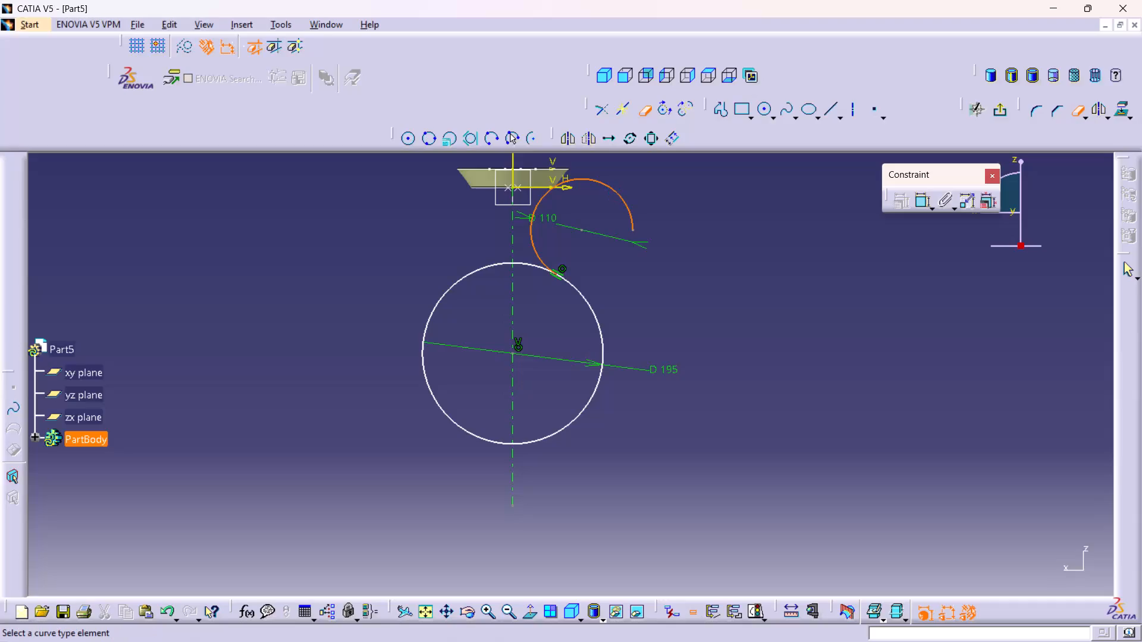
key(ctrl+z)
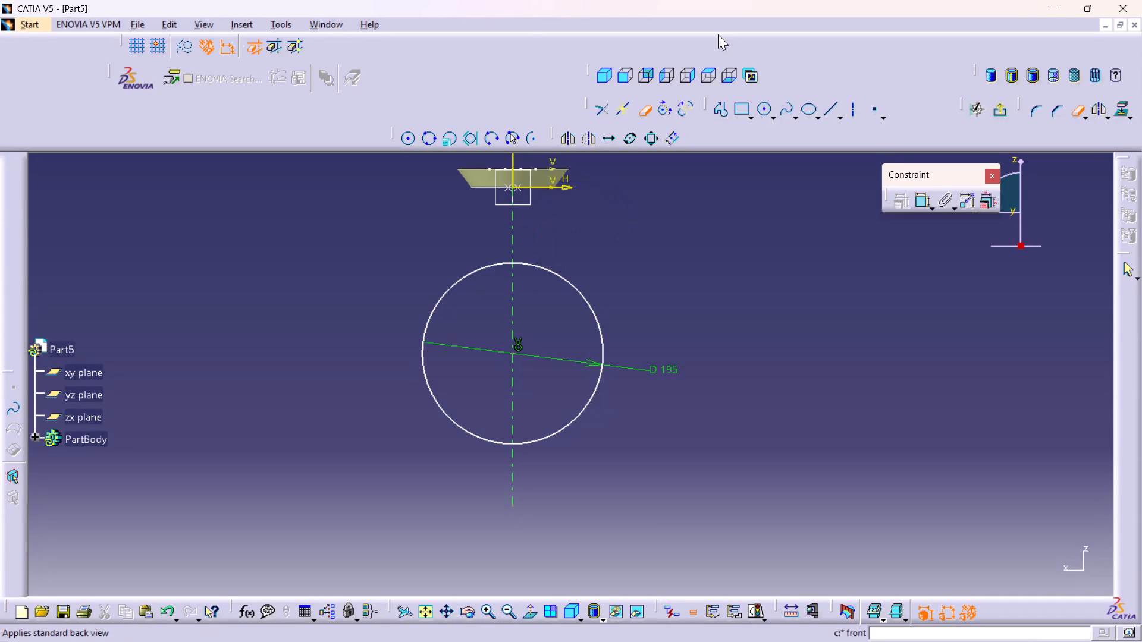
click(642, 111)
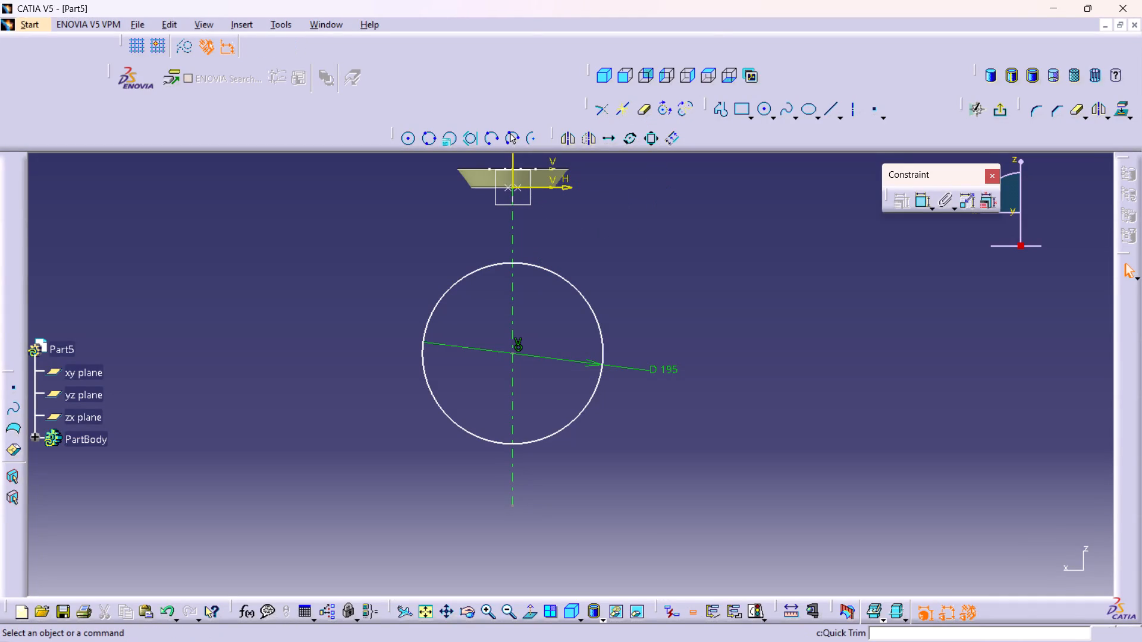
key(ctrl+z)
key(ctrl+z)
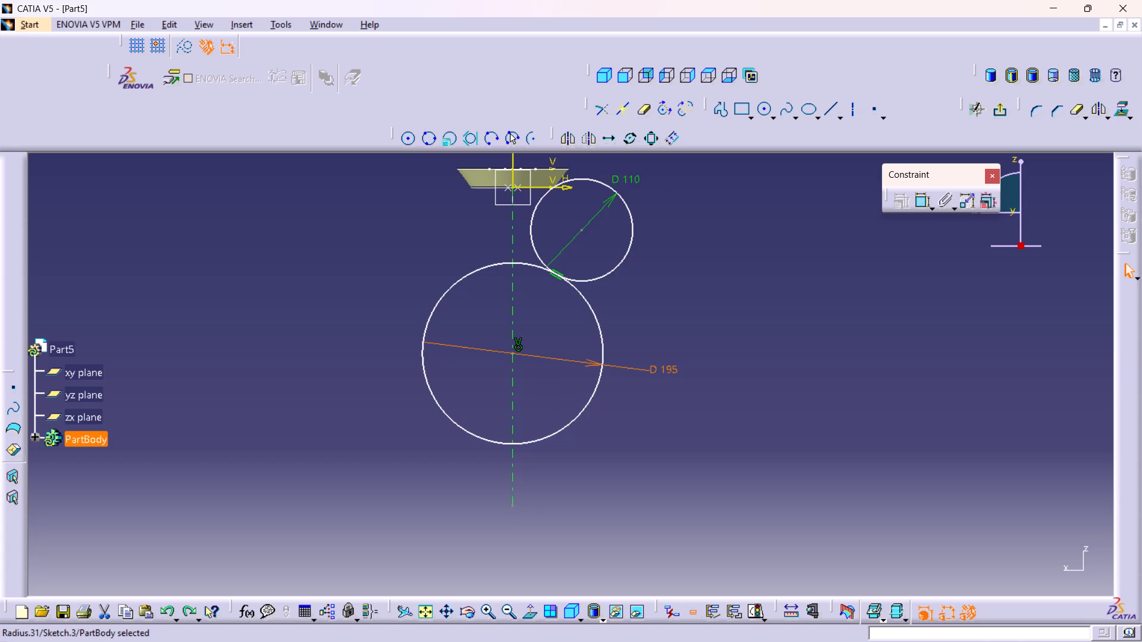
Trim away the 195 mm circle's half beyond the vertical axis and its upper arc up to the tangent point with Quick Trim.
click(648, 112)
drag(648, 112, 640, 120)
click(439, 303)
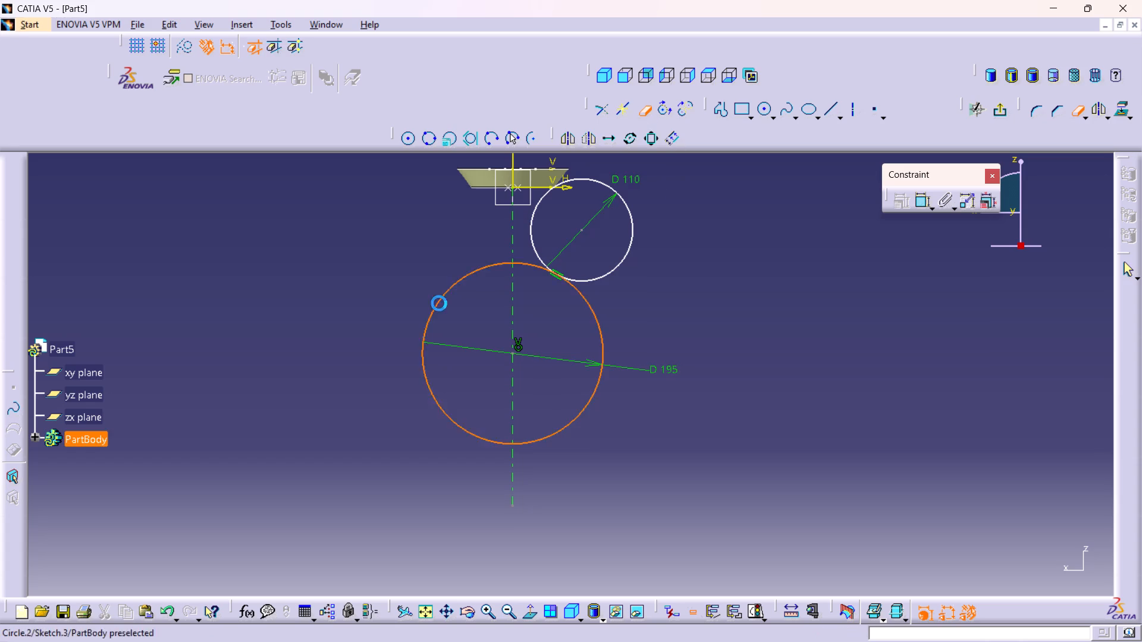
click(528, 263)
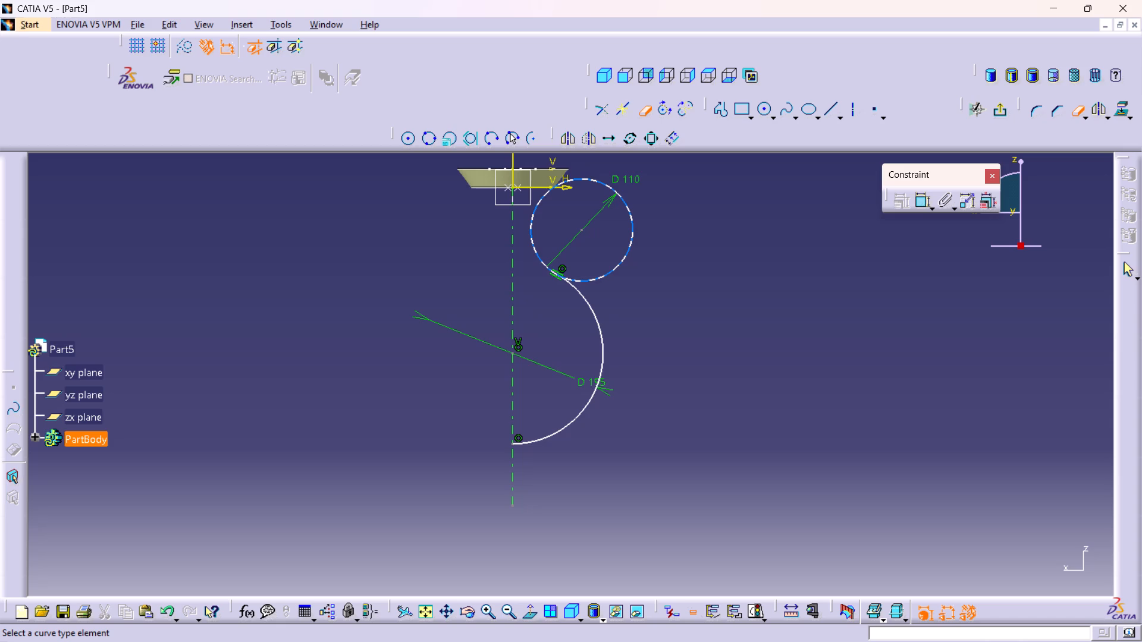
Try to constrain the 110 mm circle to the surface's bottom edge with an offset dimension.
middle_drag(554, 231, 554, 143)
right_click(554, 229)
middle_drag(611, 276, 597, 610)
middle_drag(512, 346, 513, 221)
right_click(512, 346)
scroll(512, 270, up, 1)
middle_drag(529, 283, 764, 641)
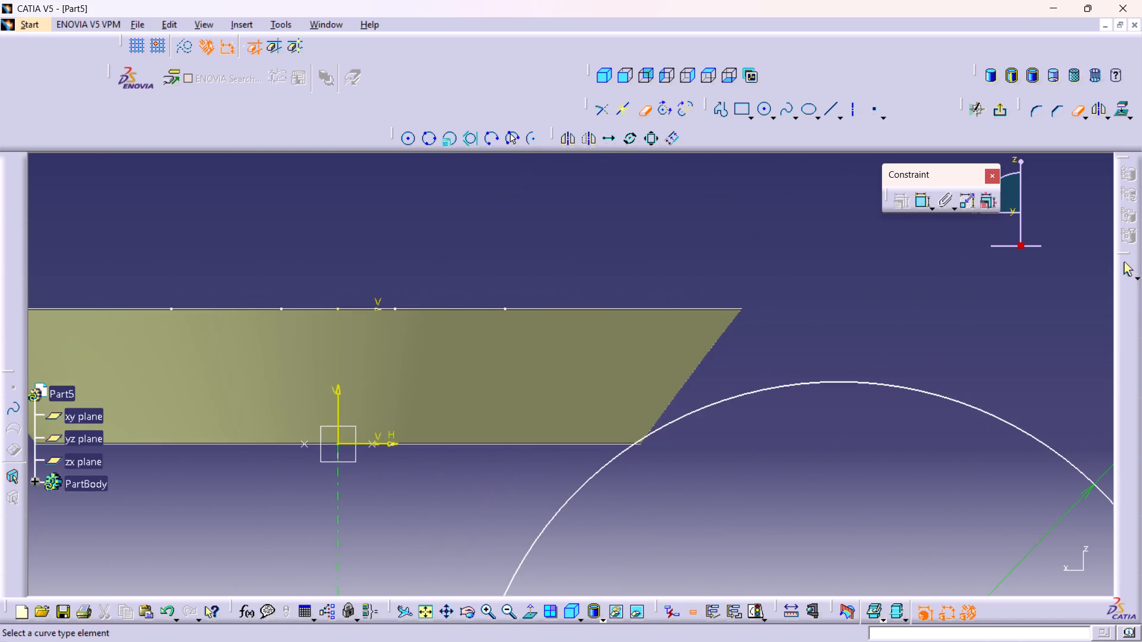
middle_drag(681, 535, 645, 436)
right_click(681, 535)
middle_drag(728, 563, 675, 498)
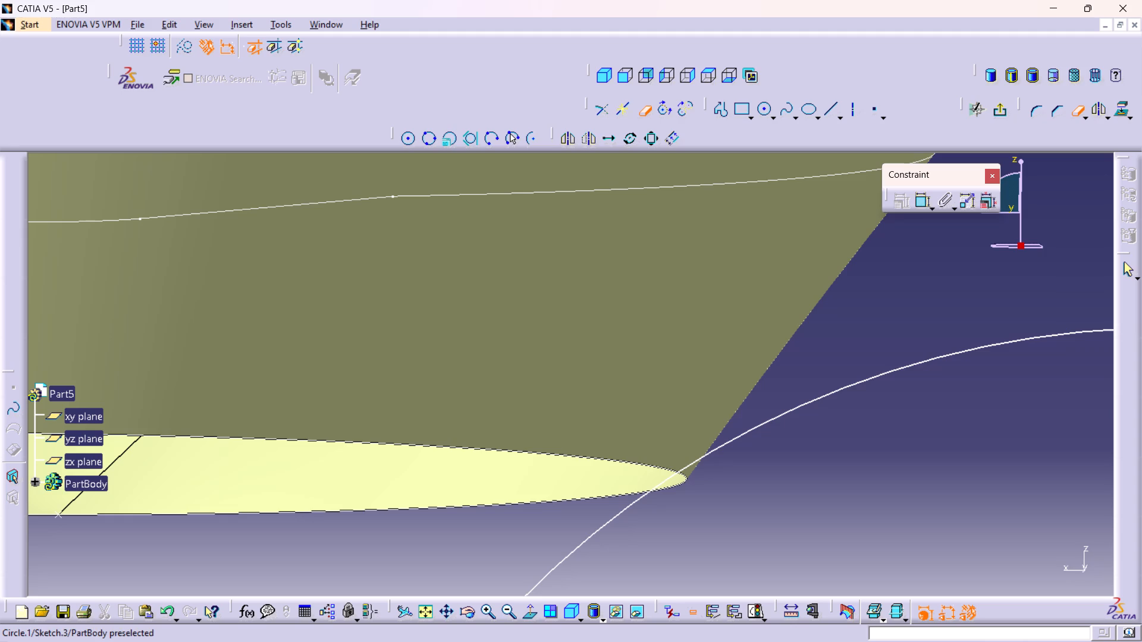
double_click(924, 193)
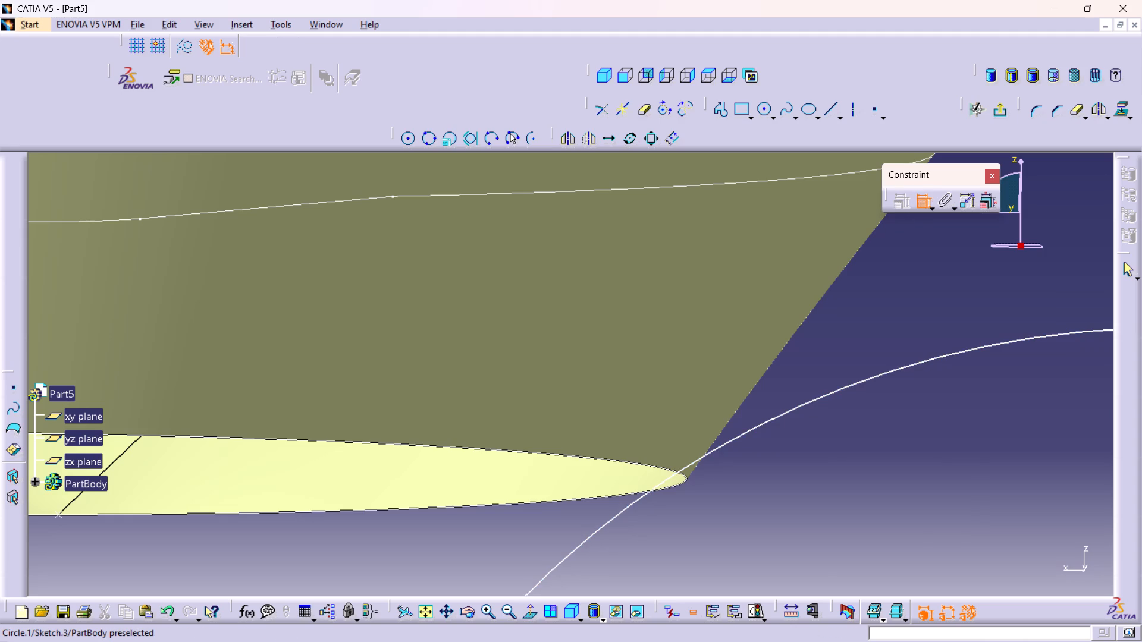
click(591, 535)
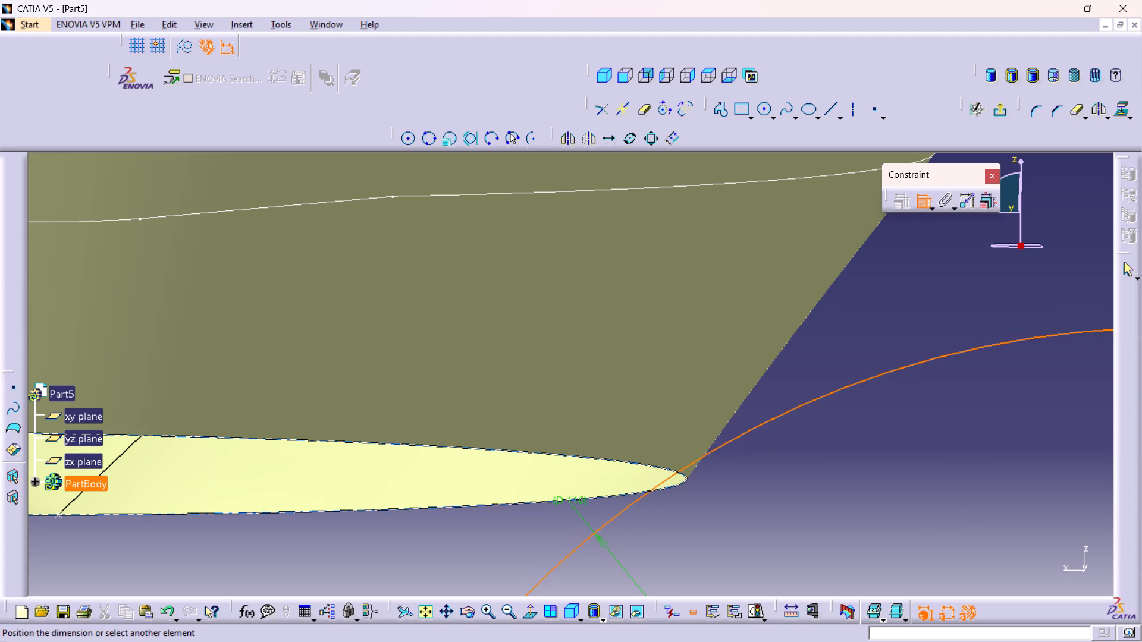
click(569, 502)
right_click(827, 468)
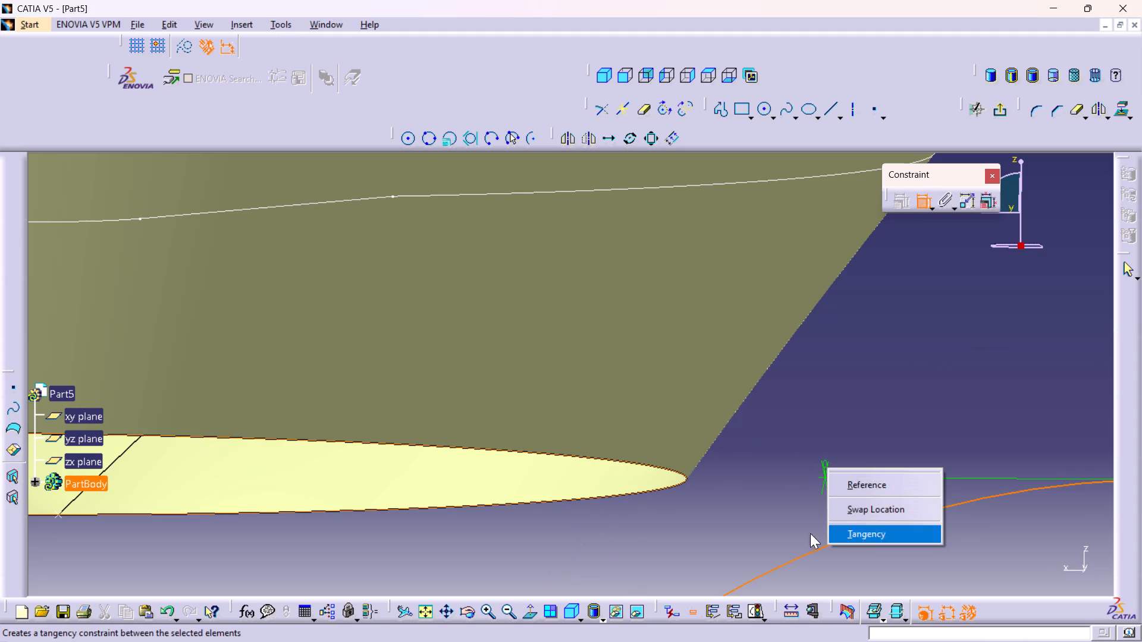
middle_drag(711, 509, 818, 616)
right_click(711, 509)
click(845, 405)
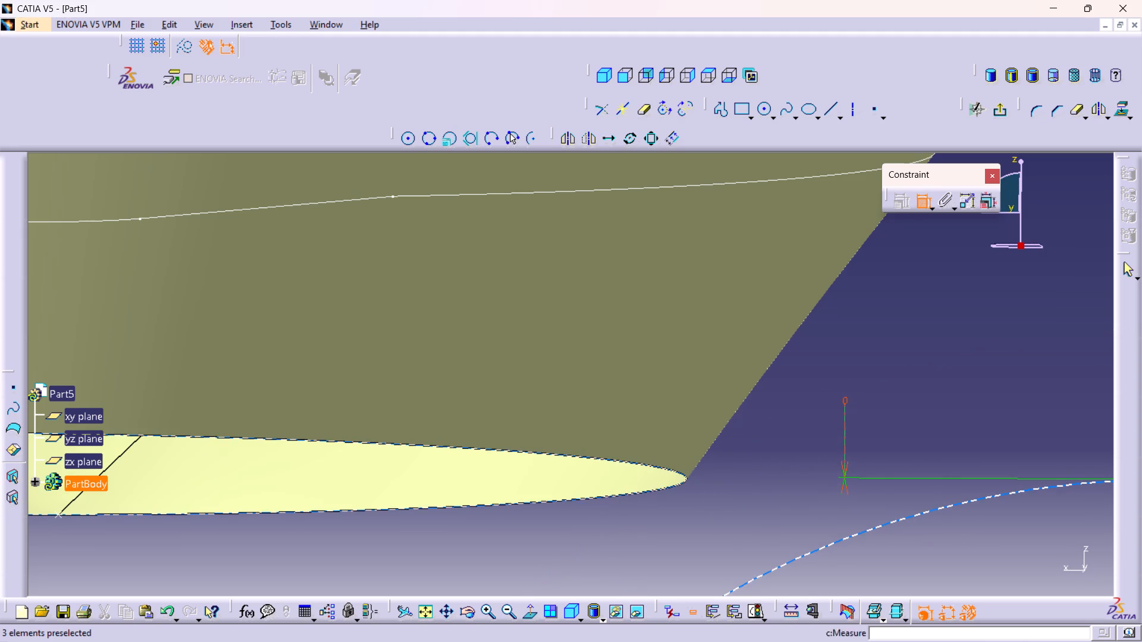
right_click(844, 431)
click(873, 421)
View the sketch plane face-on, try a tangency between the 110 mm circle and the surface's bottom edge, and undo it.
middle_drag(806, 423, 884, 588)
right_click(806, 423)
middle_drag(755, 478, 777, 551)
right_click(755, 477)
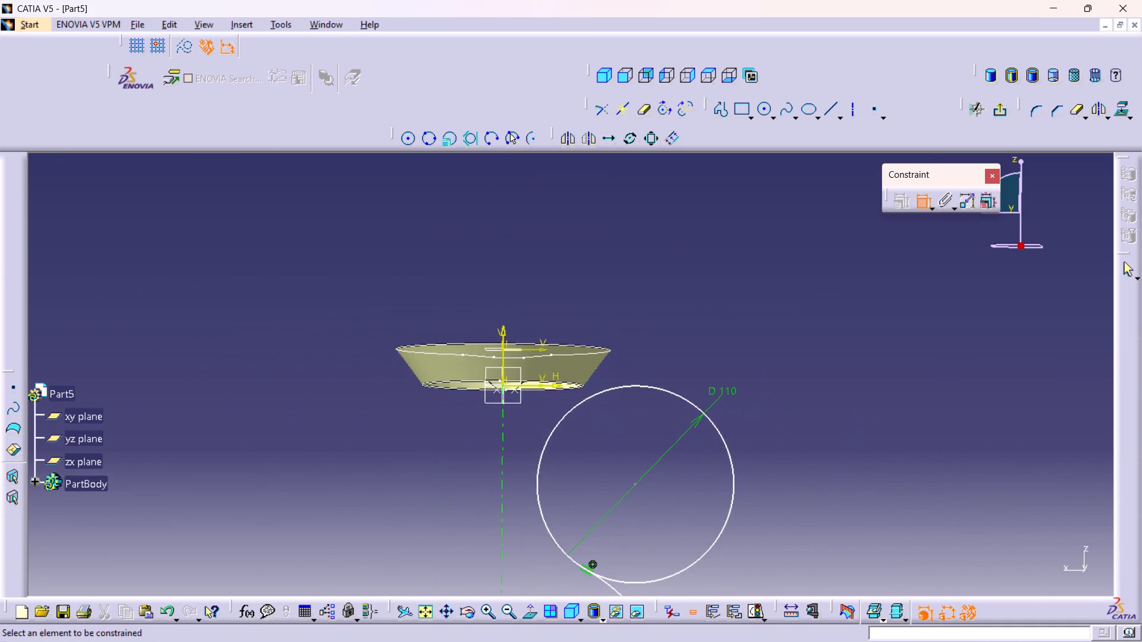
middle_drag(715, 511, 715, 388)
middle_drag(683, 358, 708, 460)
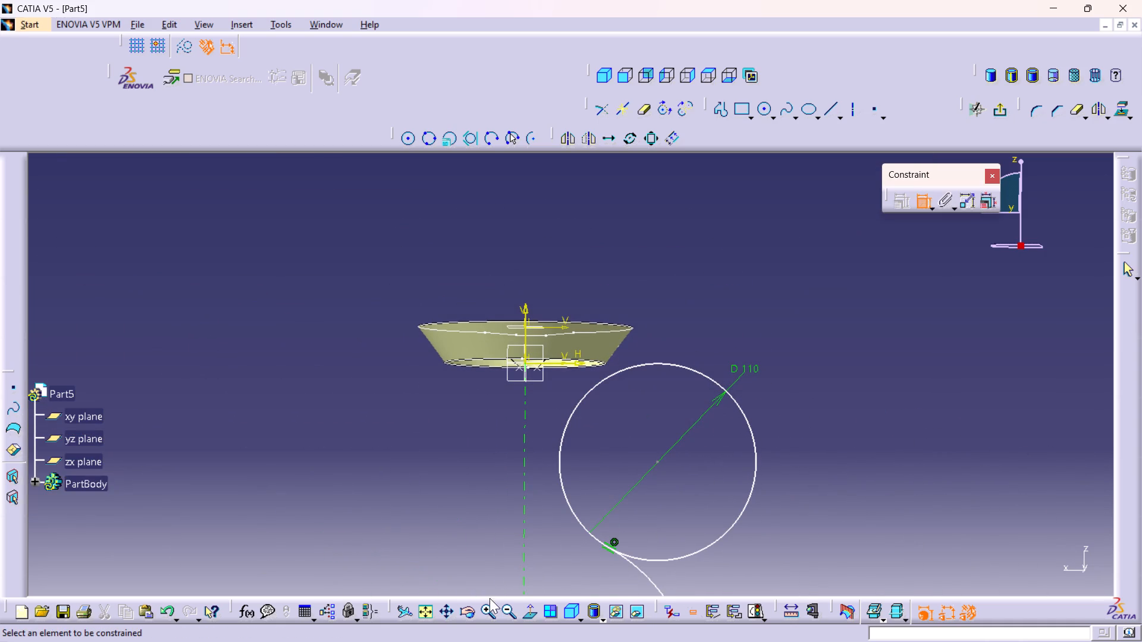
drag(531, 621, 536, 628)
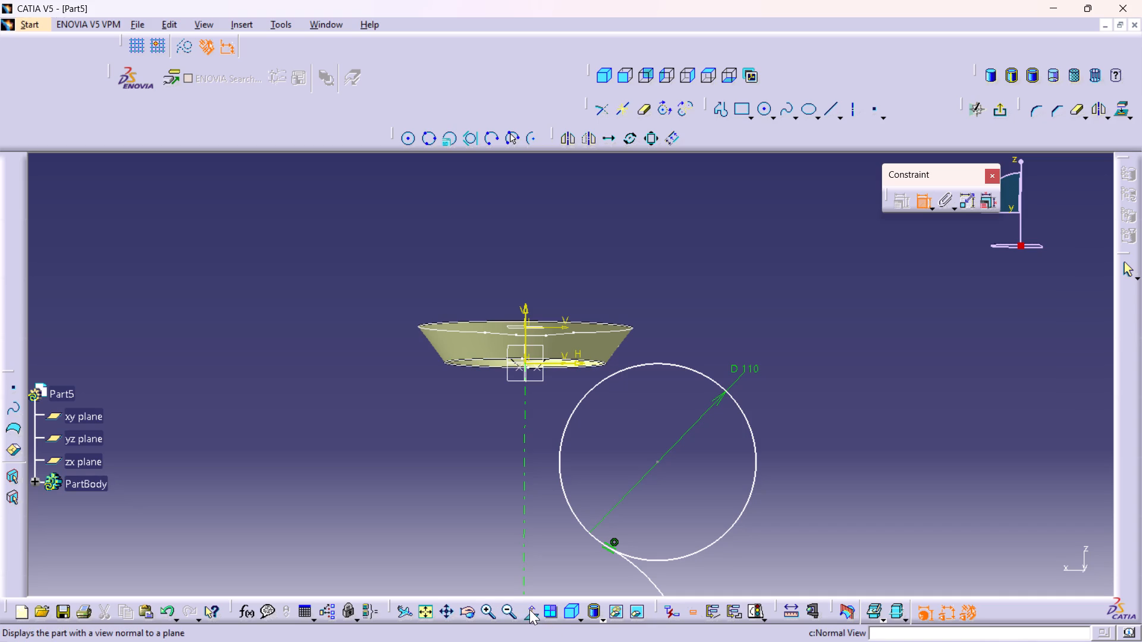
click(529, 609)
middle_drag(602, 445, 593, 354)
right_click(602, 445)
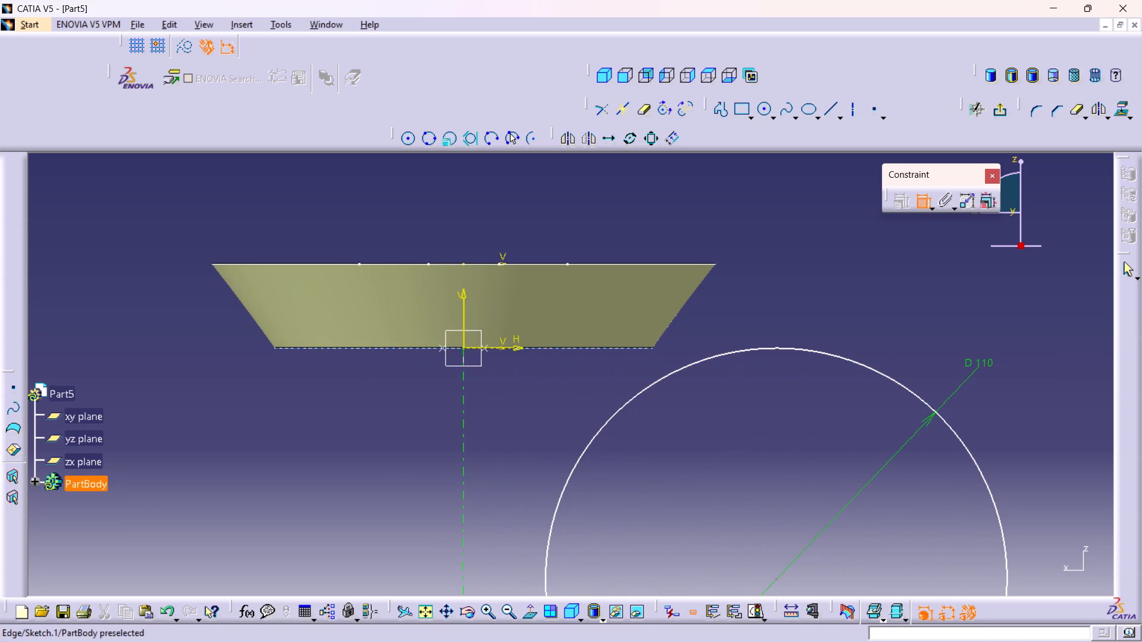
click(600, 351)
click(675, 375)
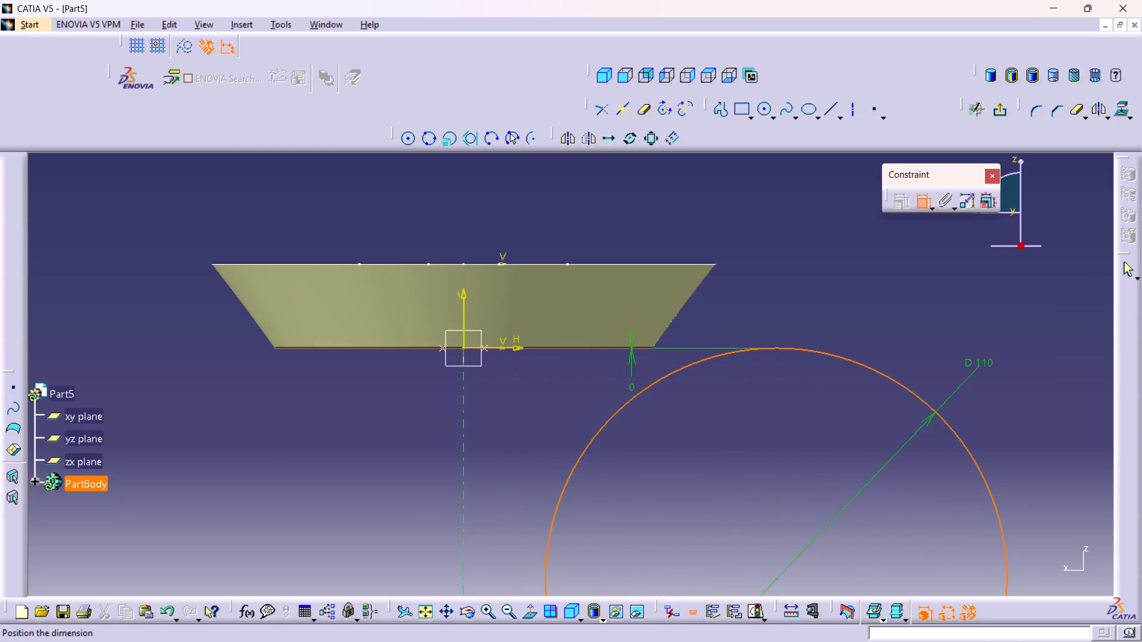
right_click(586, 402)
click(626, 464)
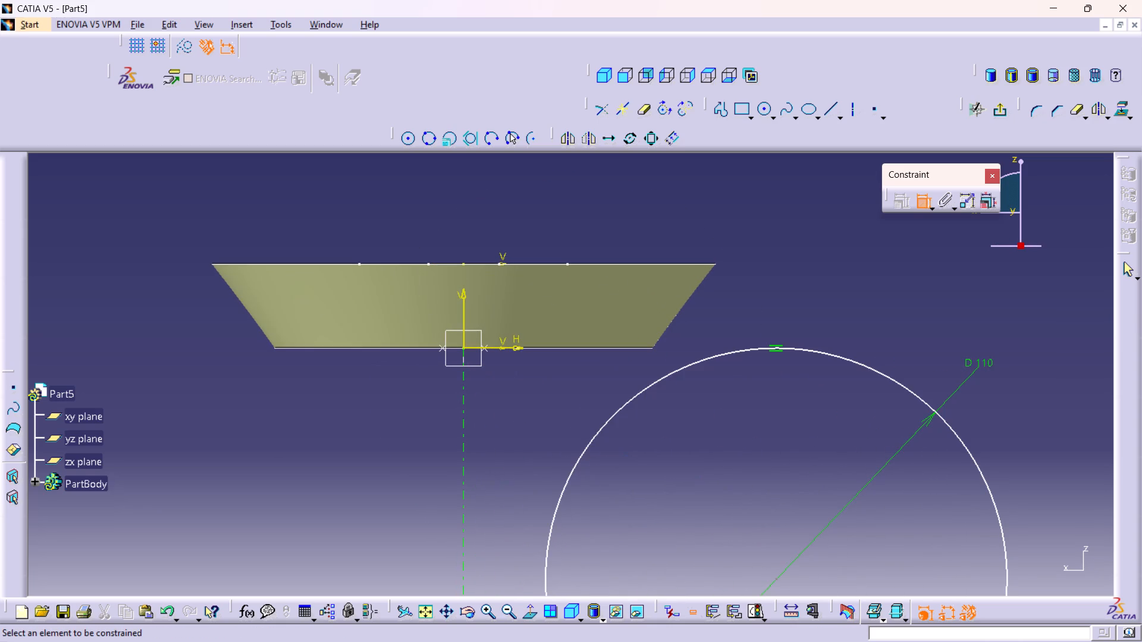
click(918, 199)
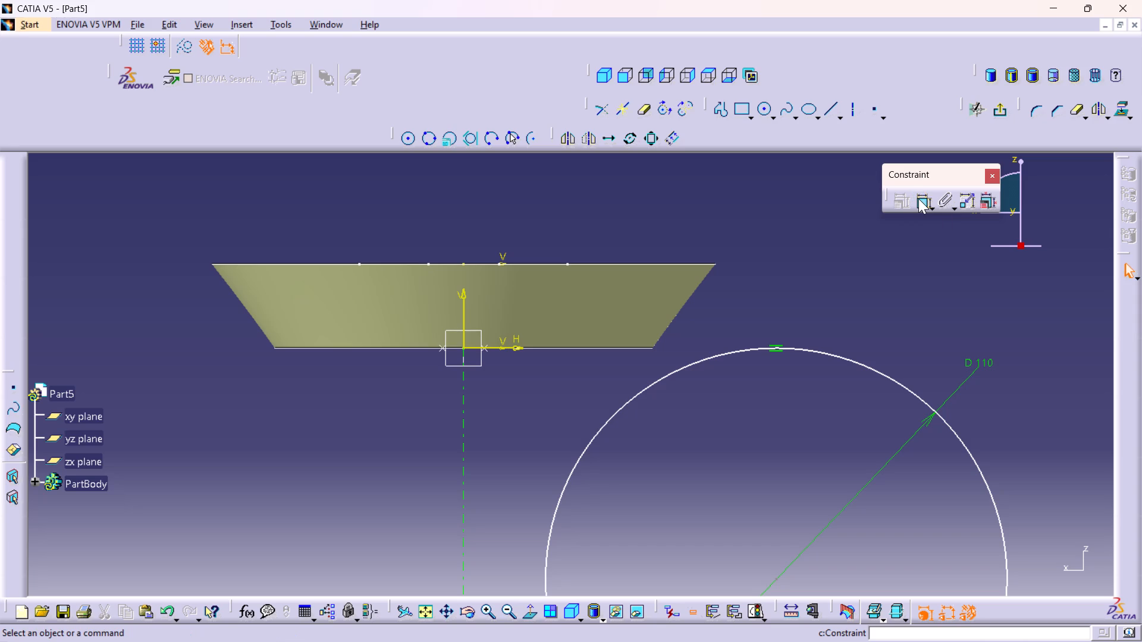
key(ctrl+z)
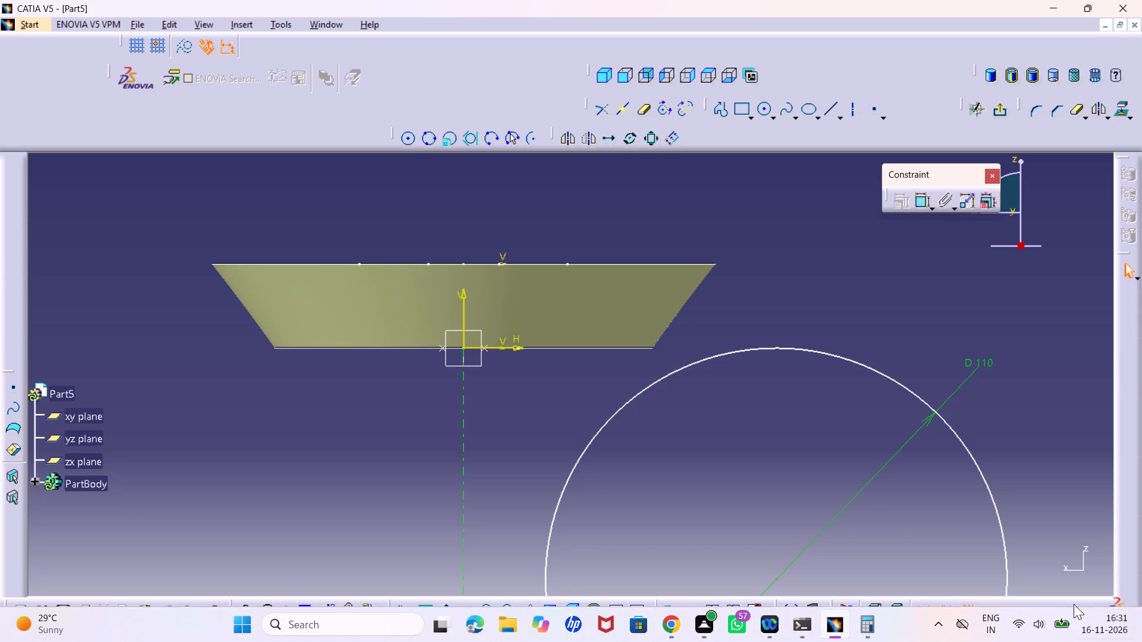
Move the 110 mm circle up and outward from the axis until its upper inner arc meets the surface's bottom corner.
middle_drag(746, 444, 745, 465)
right_click(746, 444)
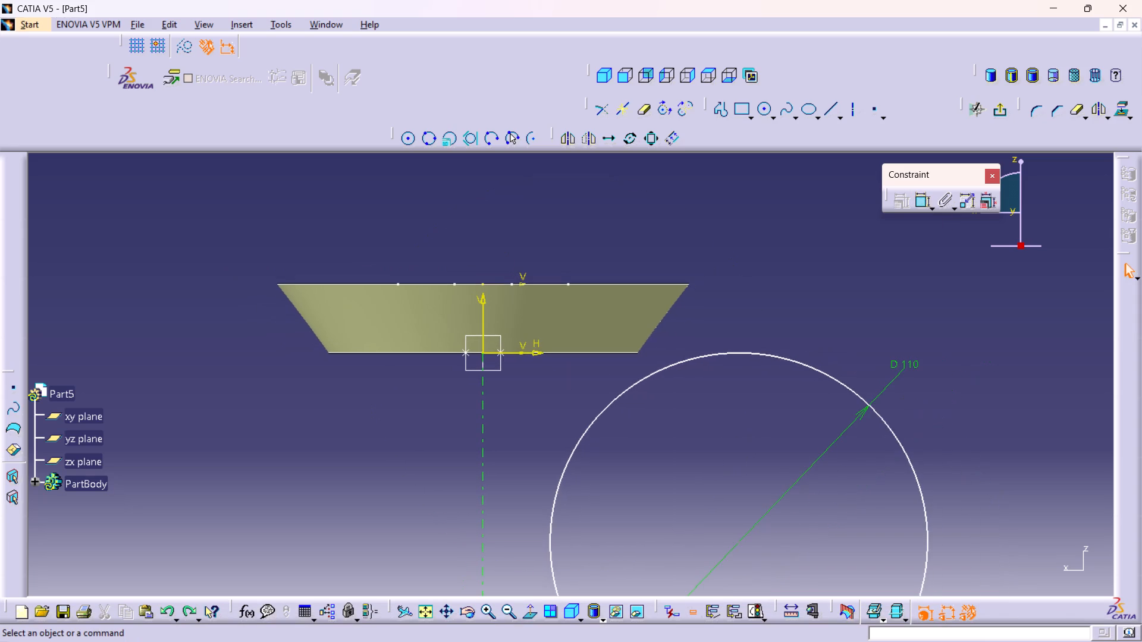
drag(654, 379, 635, 376)
drag(651, 370, 628, 369)
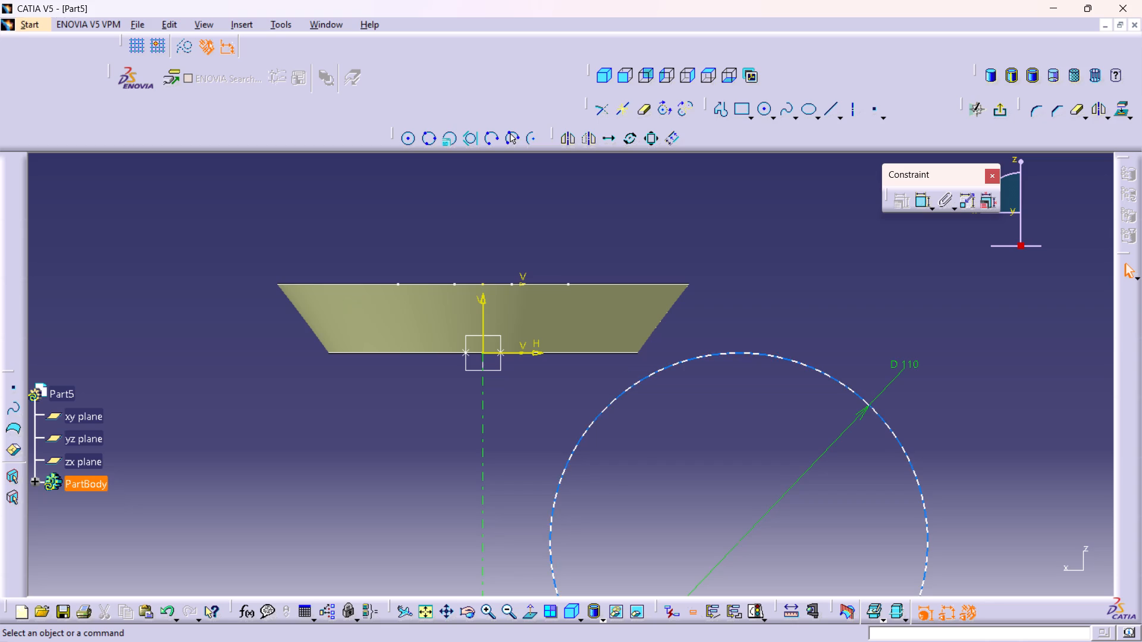
drag(655, 370, 614, 361)
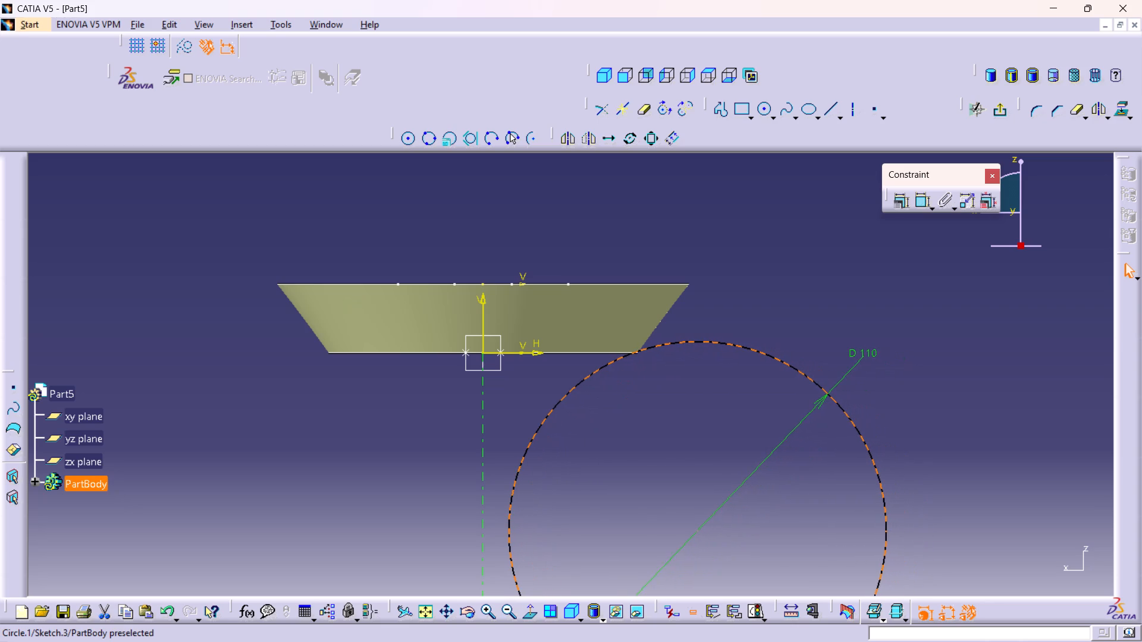
drag(614, 361, 605, 360)
middle_drag(630, 483, 706, 588)
right_click(630, 483)
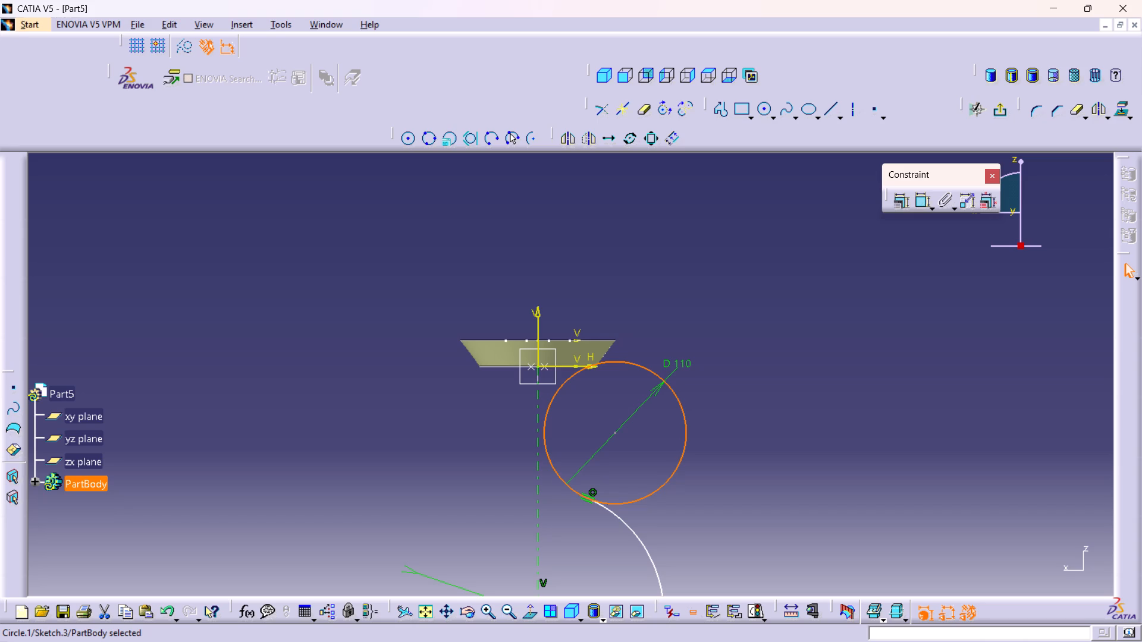
drag(616, 363, 645, 348)
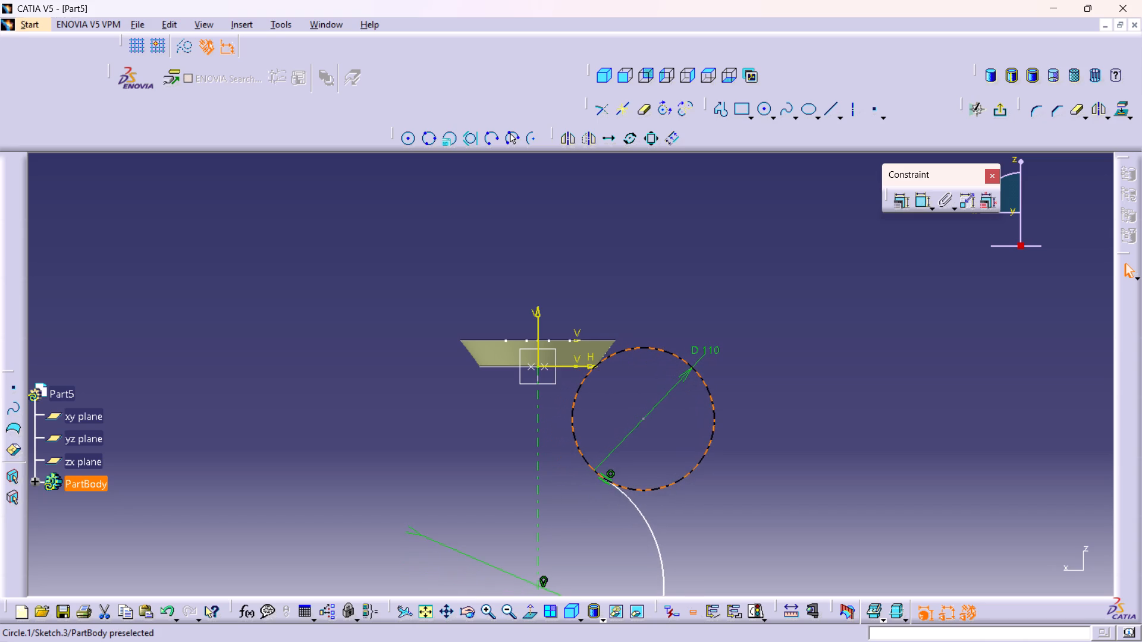
drag(645, 348, 656, 342)
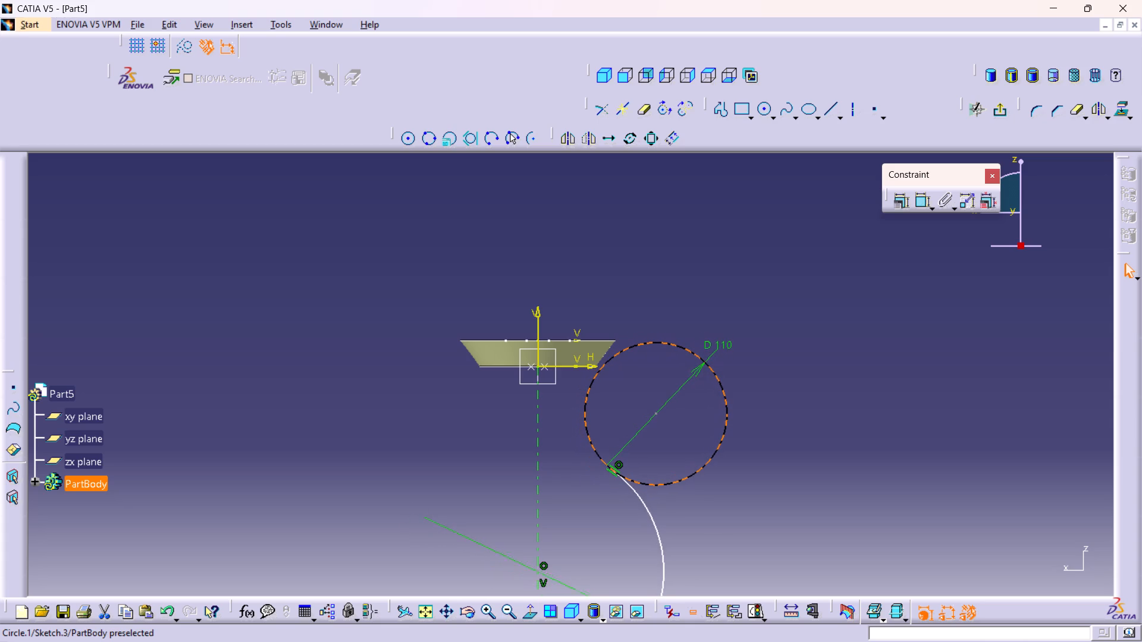
drag(656, 342, 656, 340)
click(642, 409)
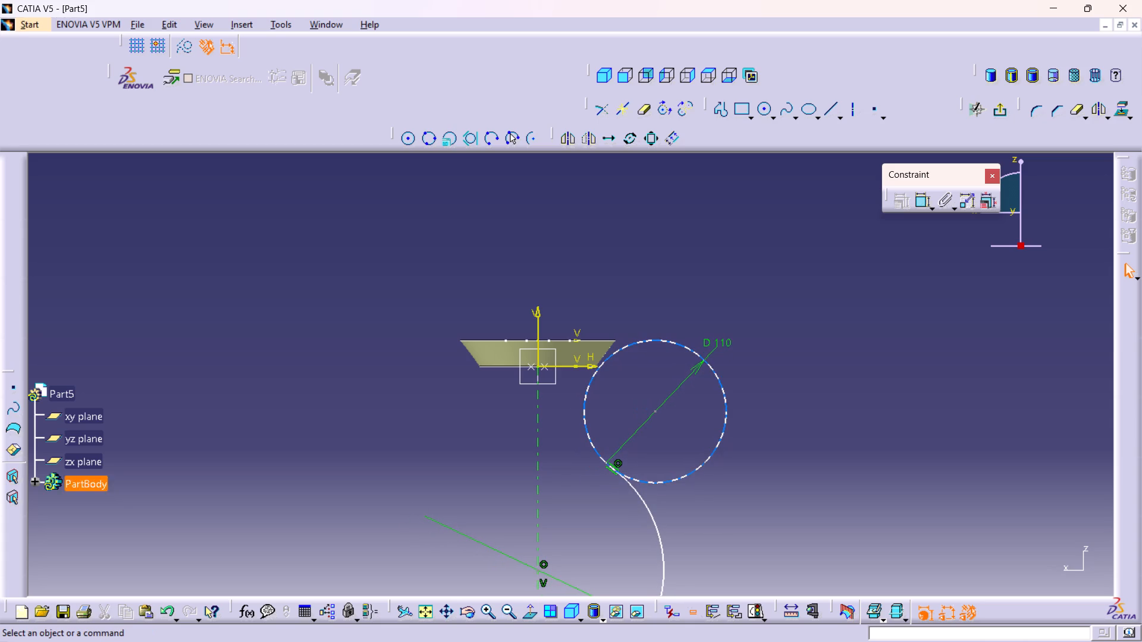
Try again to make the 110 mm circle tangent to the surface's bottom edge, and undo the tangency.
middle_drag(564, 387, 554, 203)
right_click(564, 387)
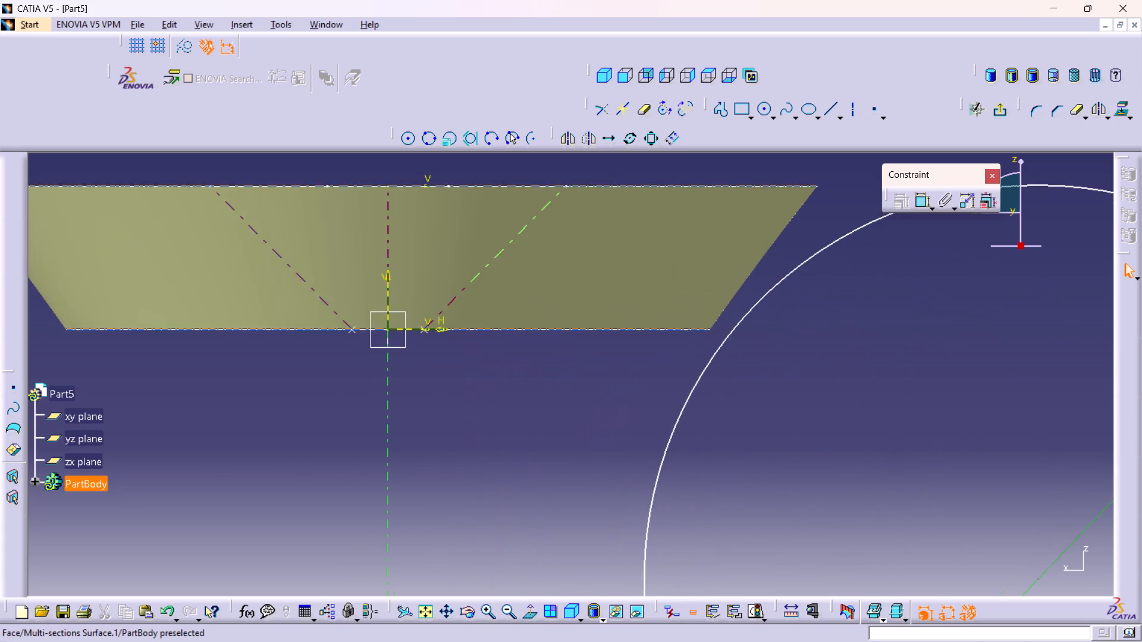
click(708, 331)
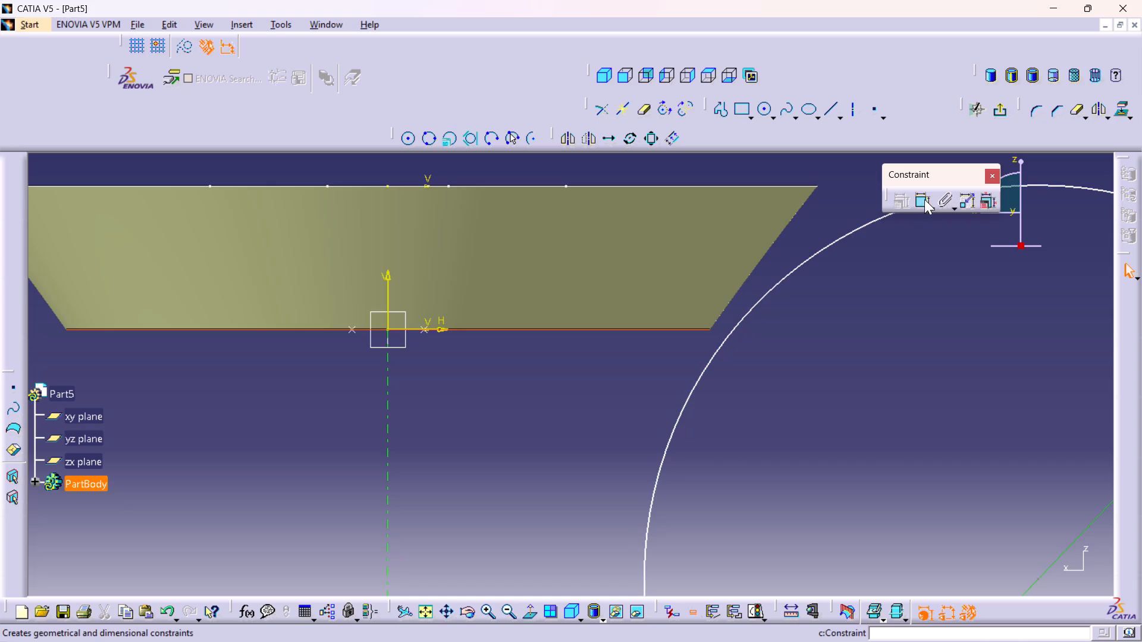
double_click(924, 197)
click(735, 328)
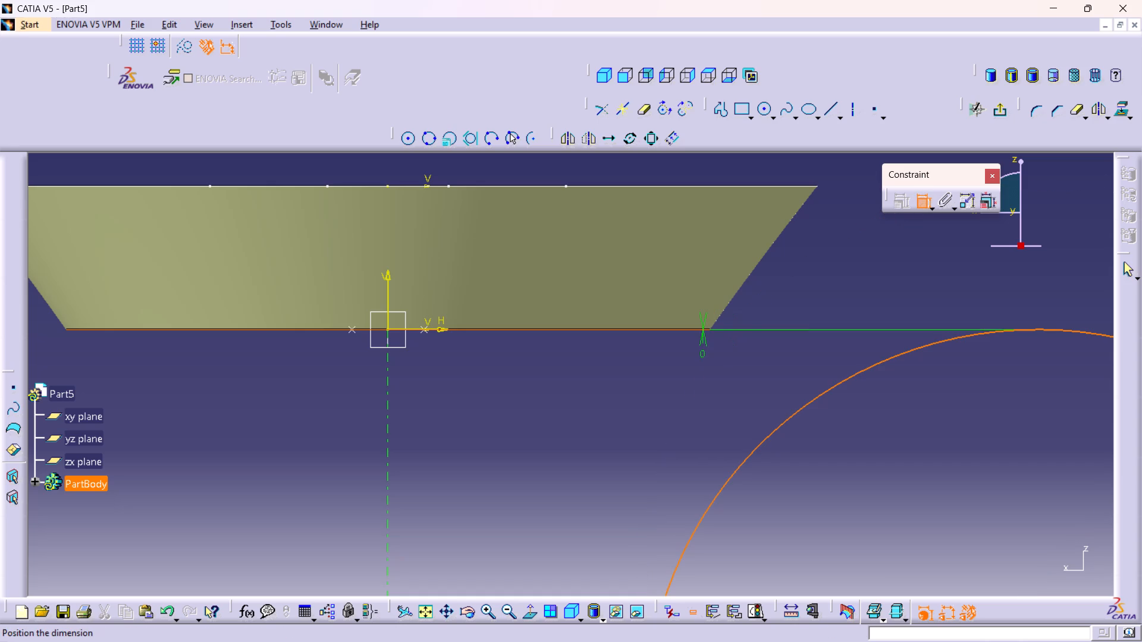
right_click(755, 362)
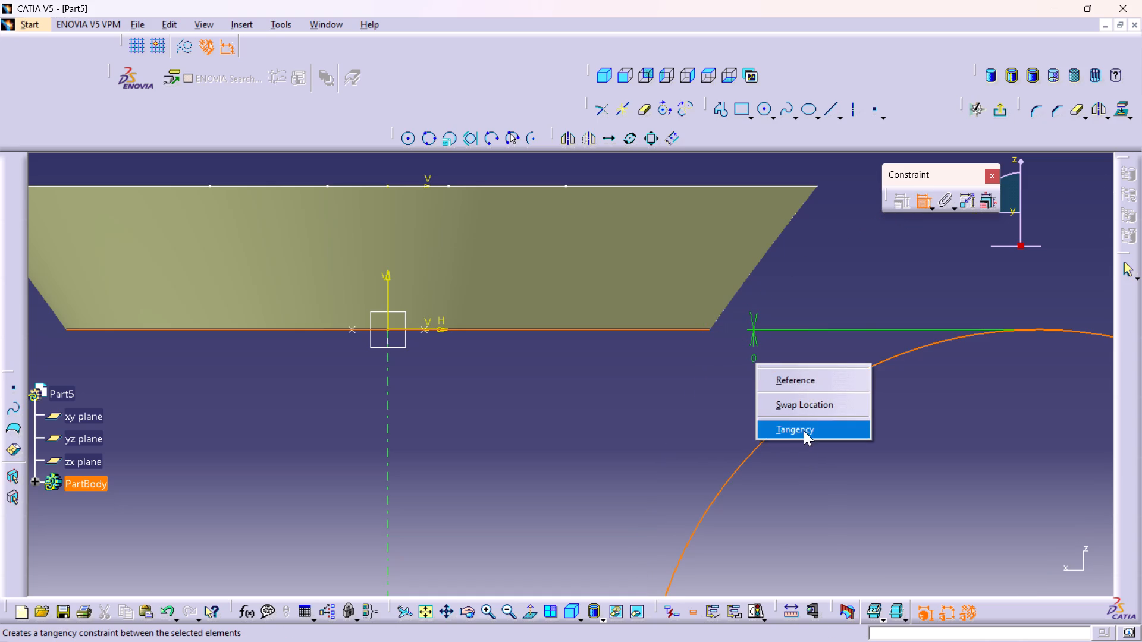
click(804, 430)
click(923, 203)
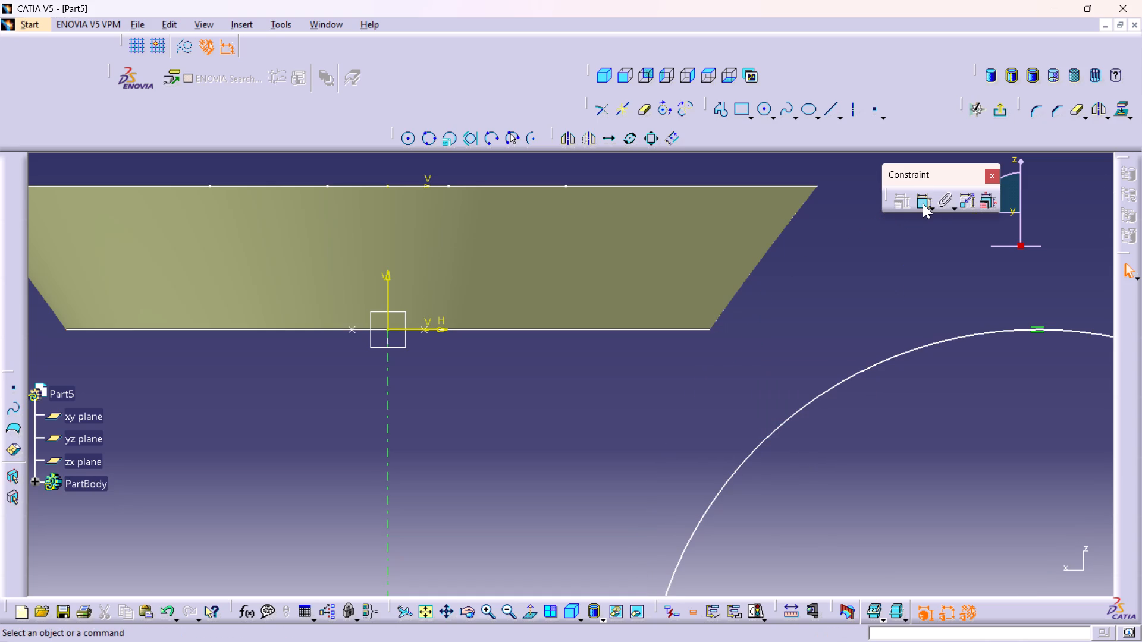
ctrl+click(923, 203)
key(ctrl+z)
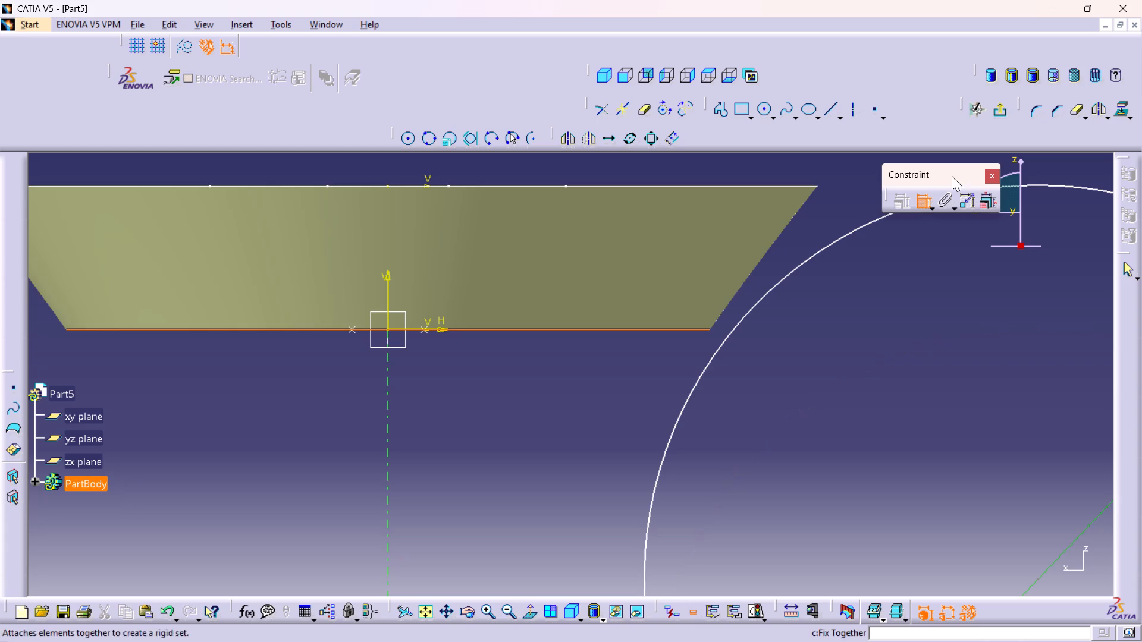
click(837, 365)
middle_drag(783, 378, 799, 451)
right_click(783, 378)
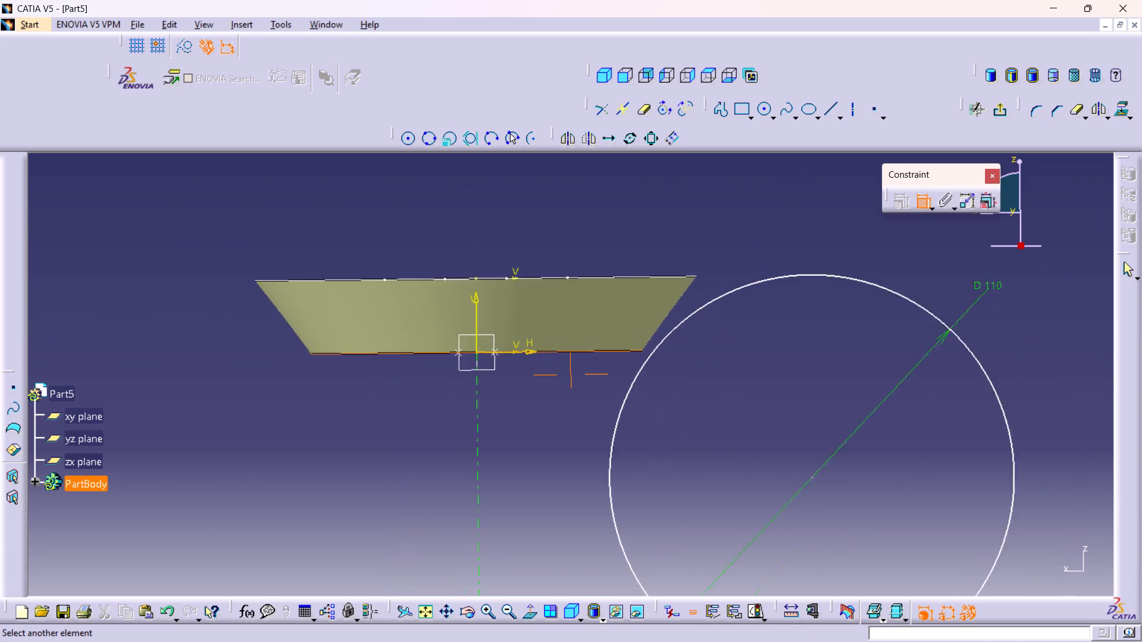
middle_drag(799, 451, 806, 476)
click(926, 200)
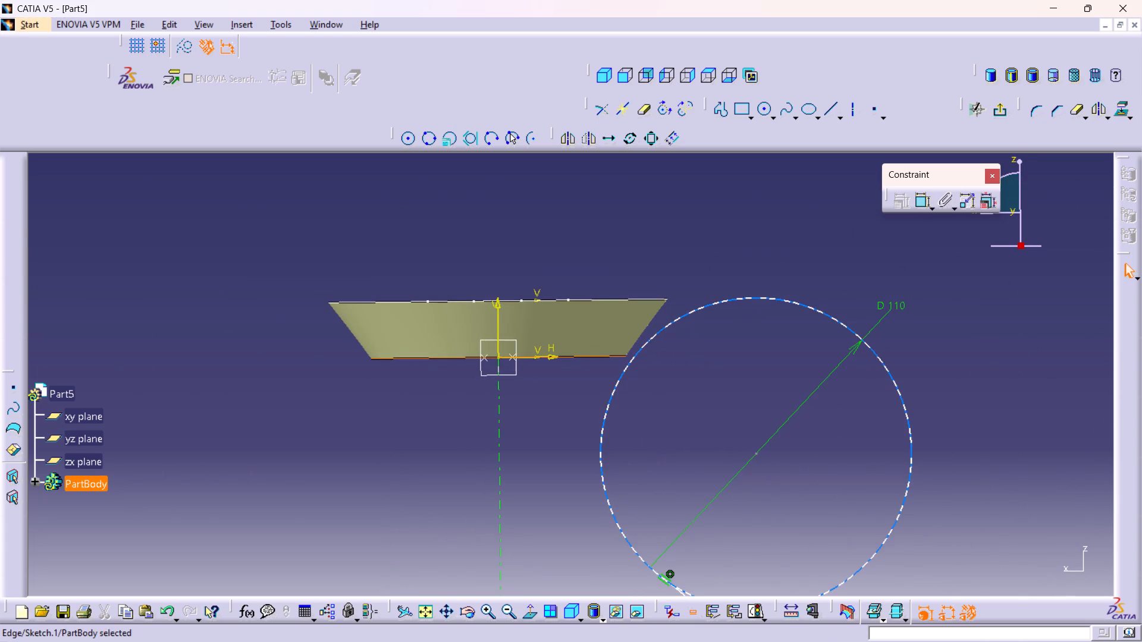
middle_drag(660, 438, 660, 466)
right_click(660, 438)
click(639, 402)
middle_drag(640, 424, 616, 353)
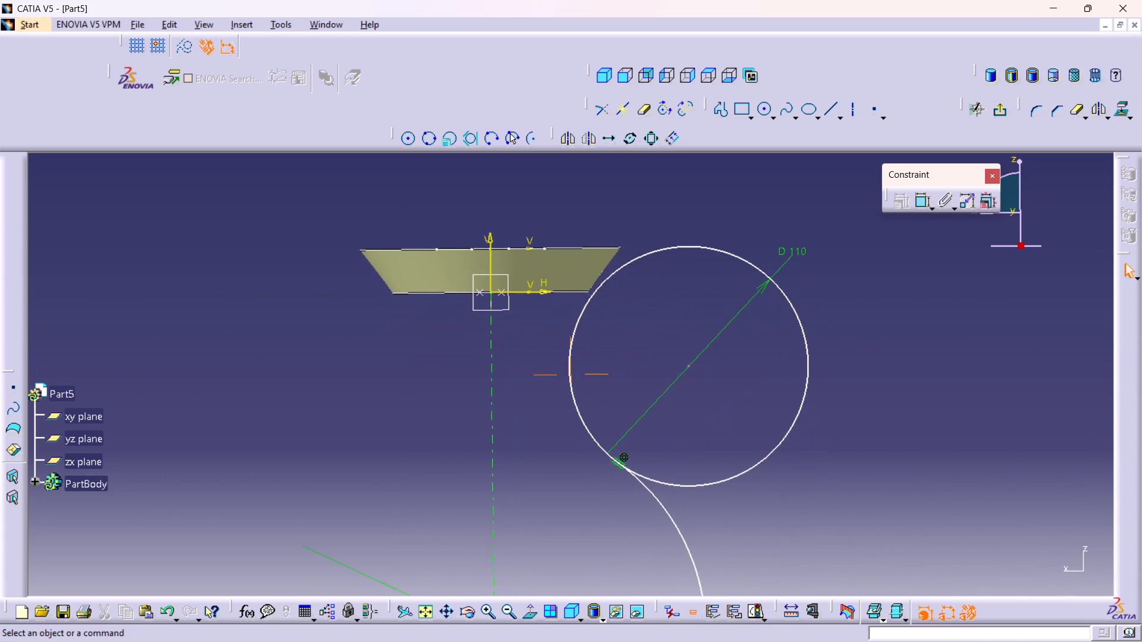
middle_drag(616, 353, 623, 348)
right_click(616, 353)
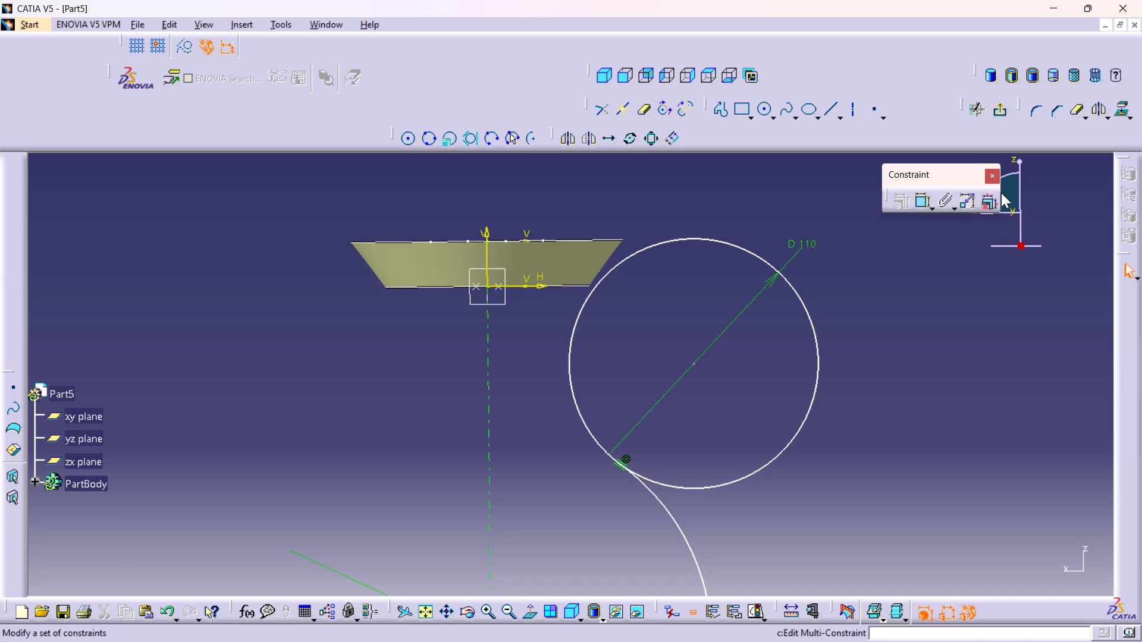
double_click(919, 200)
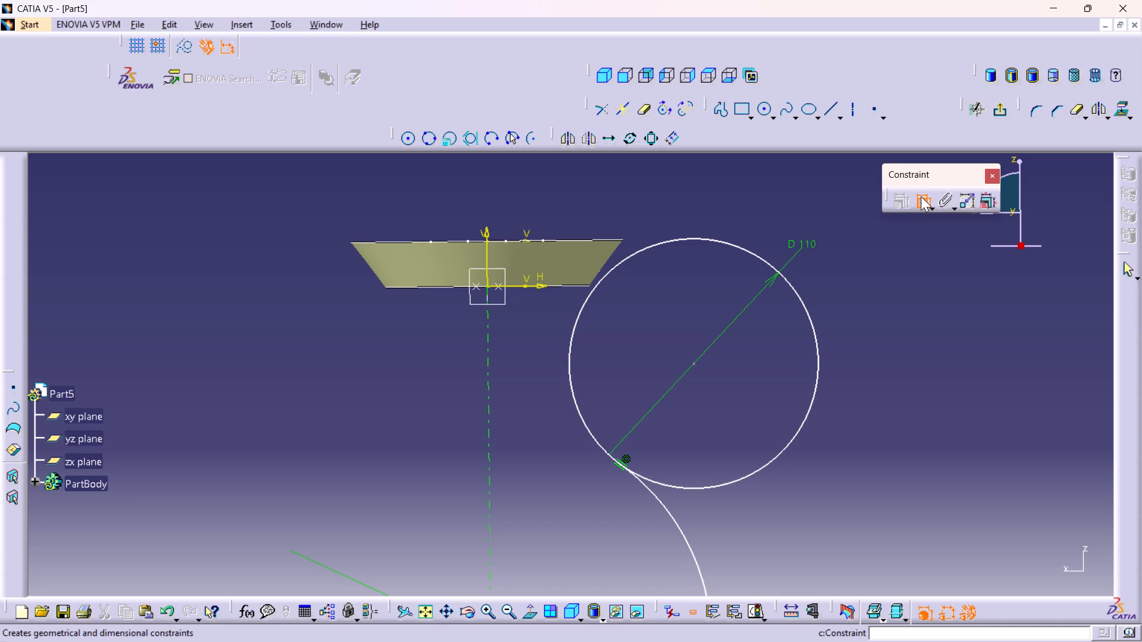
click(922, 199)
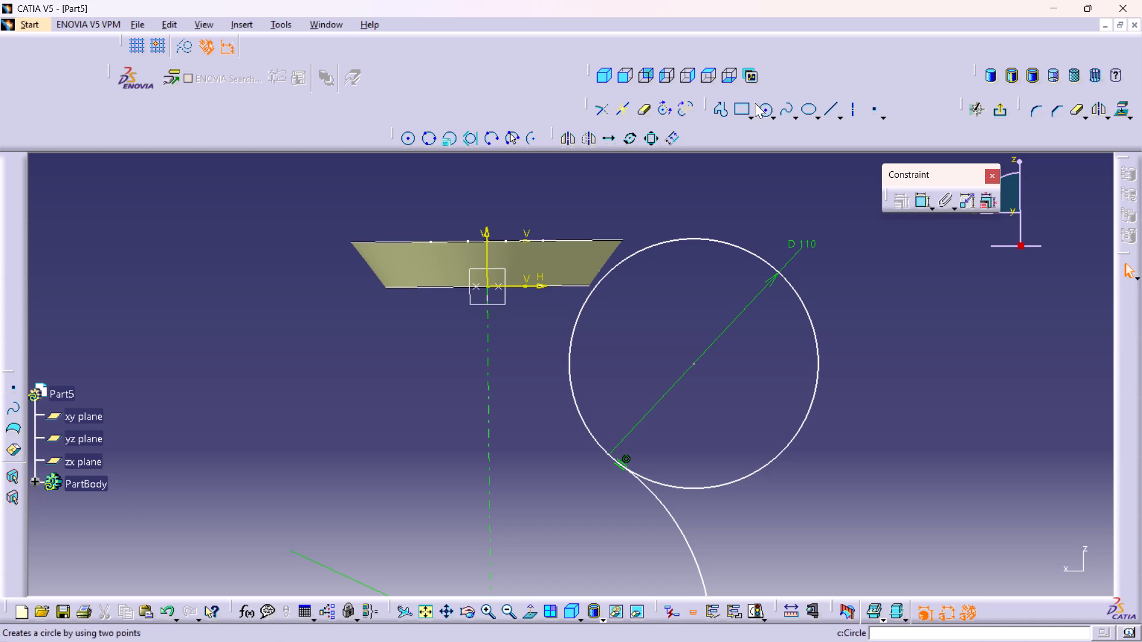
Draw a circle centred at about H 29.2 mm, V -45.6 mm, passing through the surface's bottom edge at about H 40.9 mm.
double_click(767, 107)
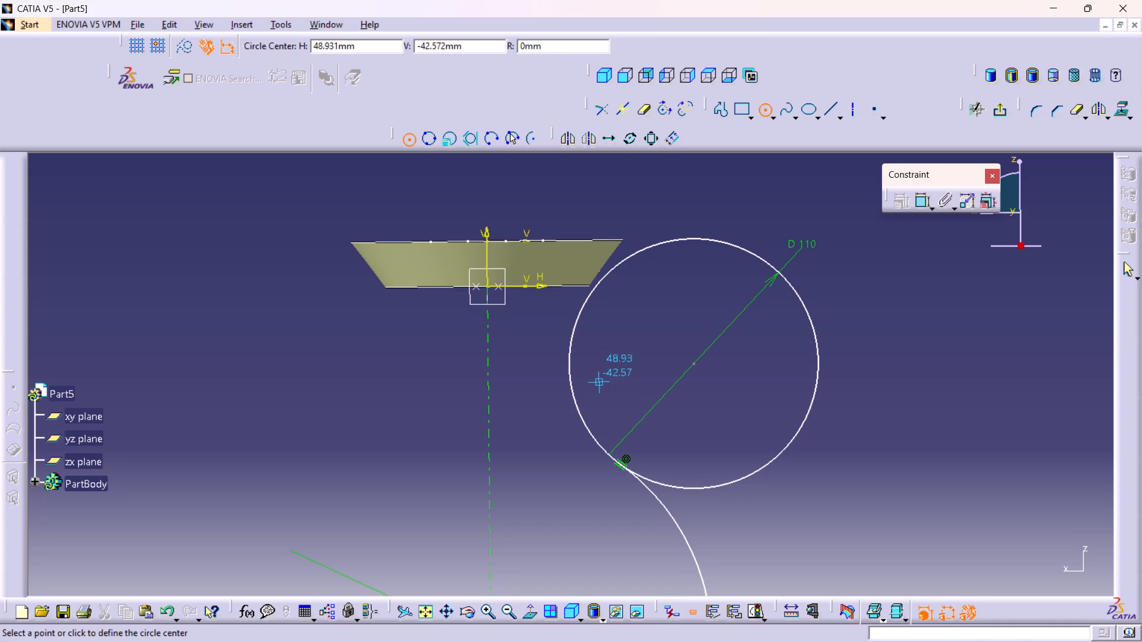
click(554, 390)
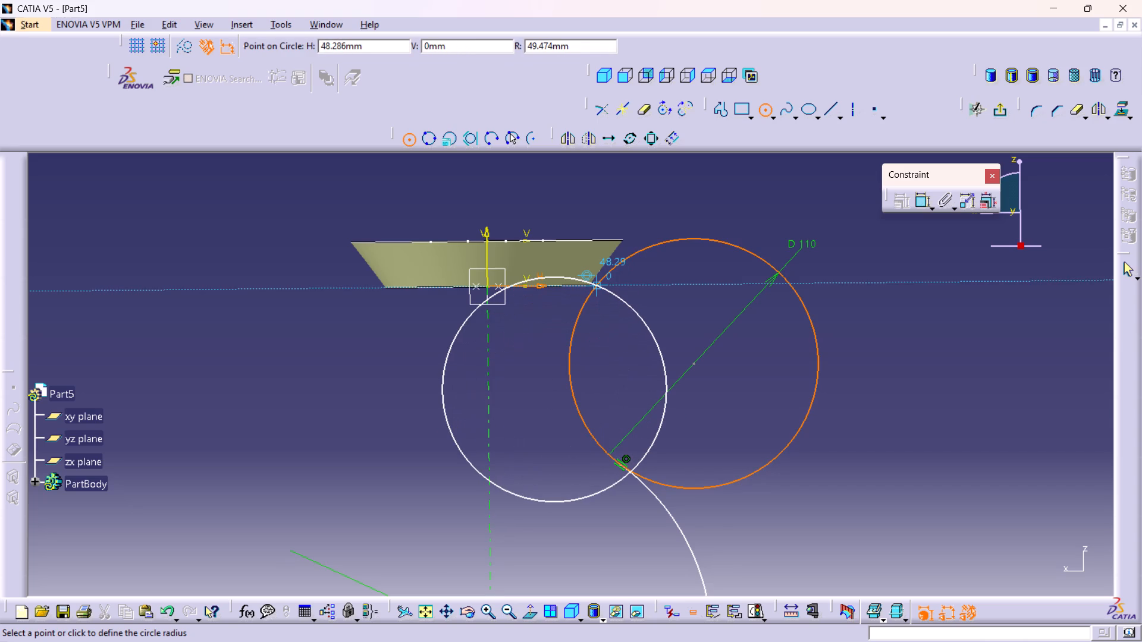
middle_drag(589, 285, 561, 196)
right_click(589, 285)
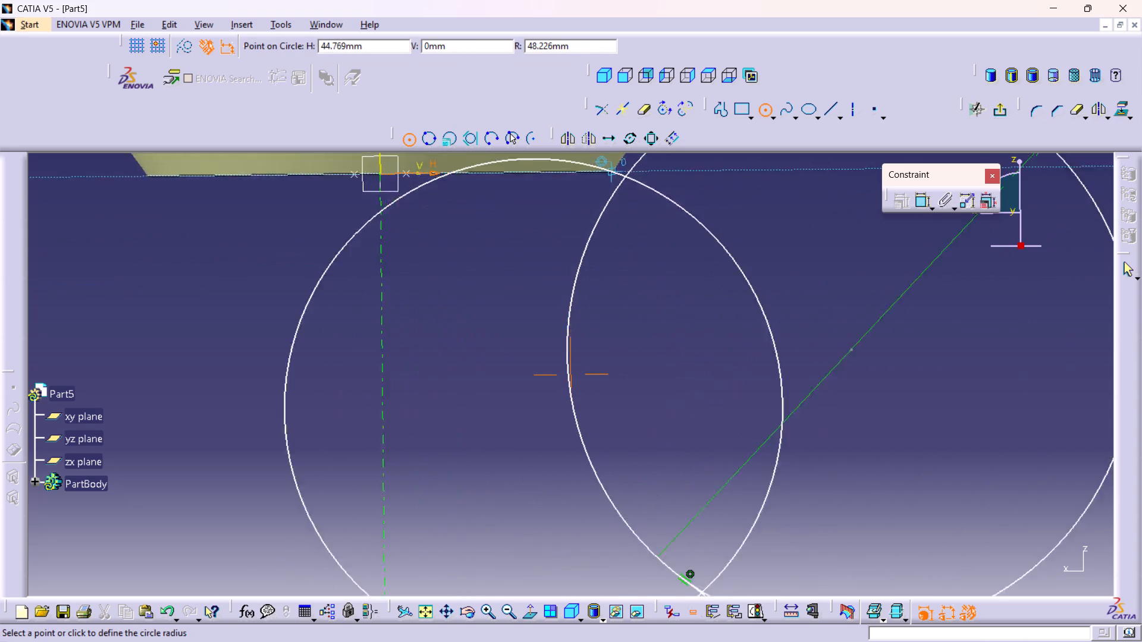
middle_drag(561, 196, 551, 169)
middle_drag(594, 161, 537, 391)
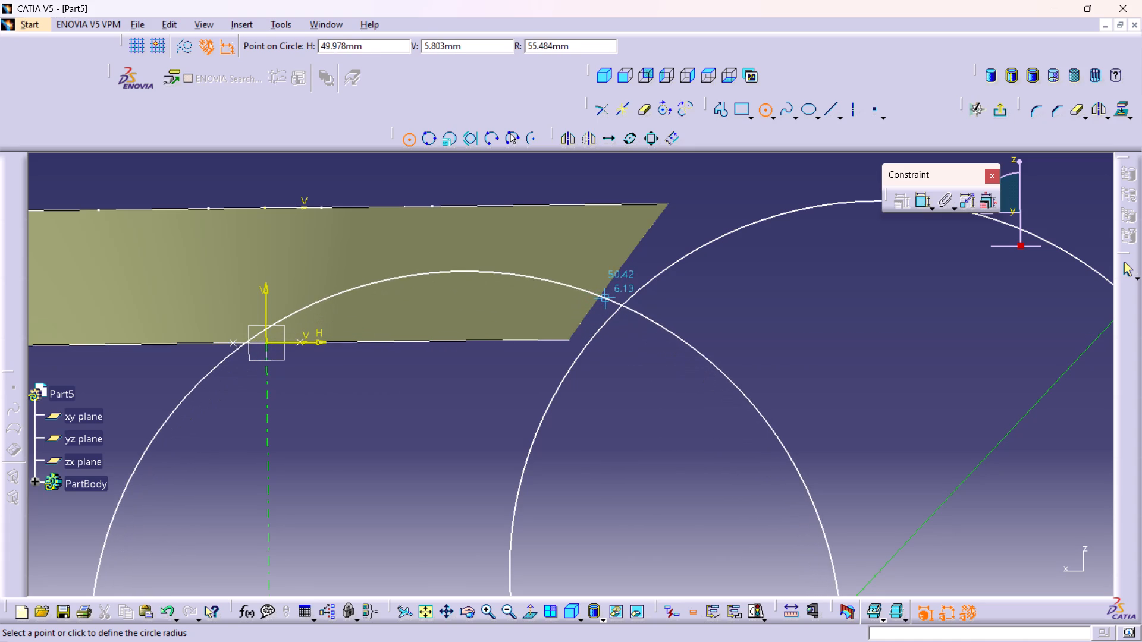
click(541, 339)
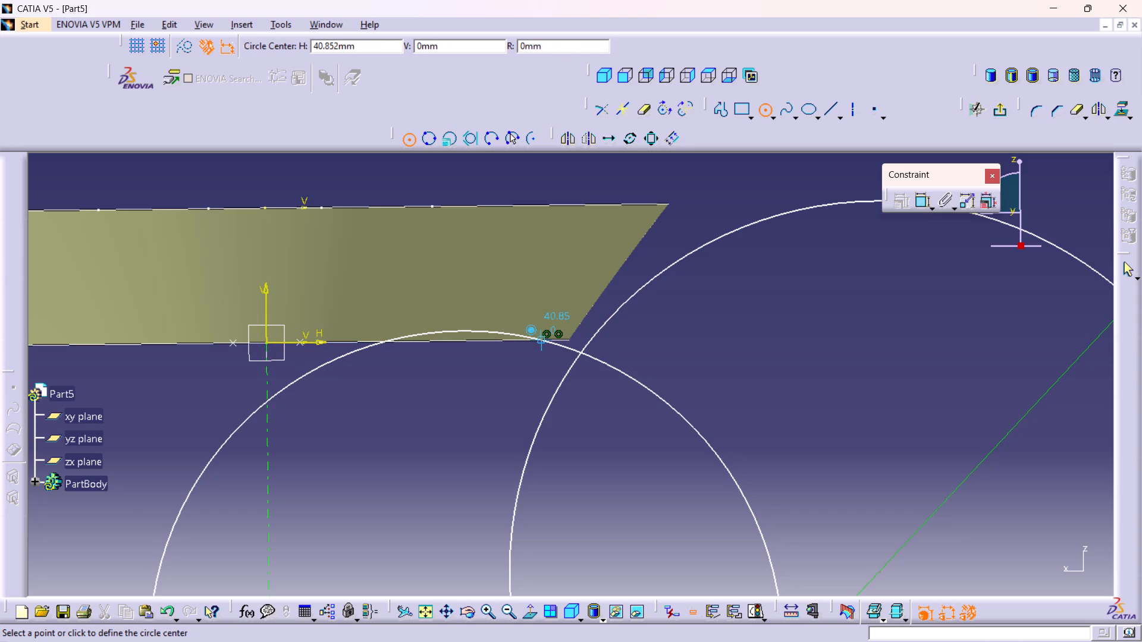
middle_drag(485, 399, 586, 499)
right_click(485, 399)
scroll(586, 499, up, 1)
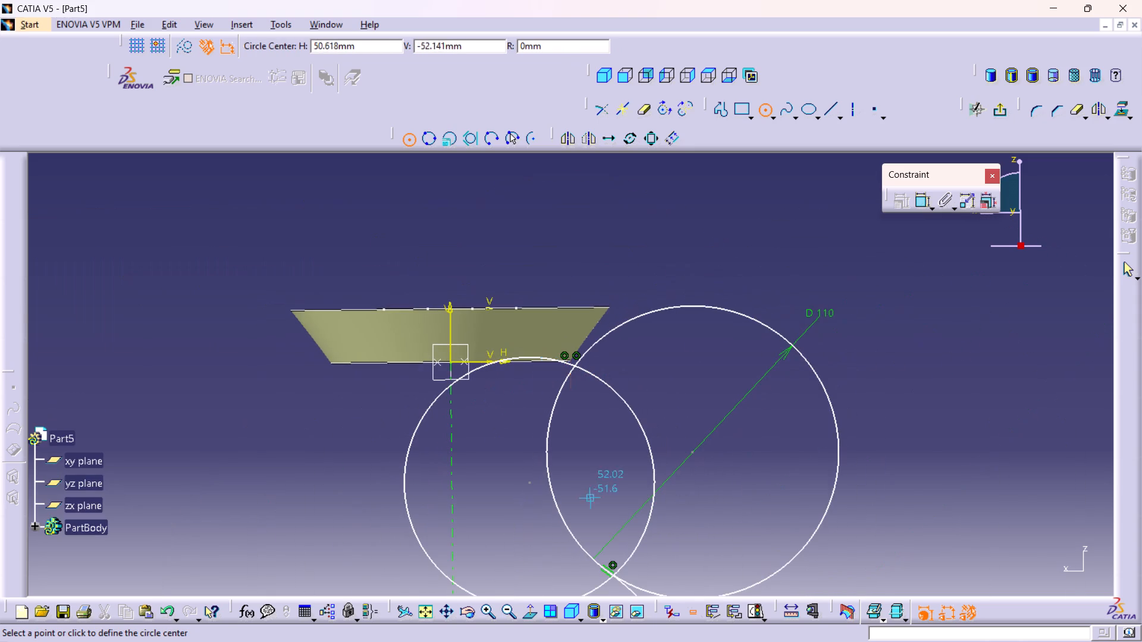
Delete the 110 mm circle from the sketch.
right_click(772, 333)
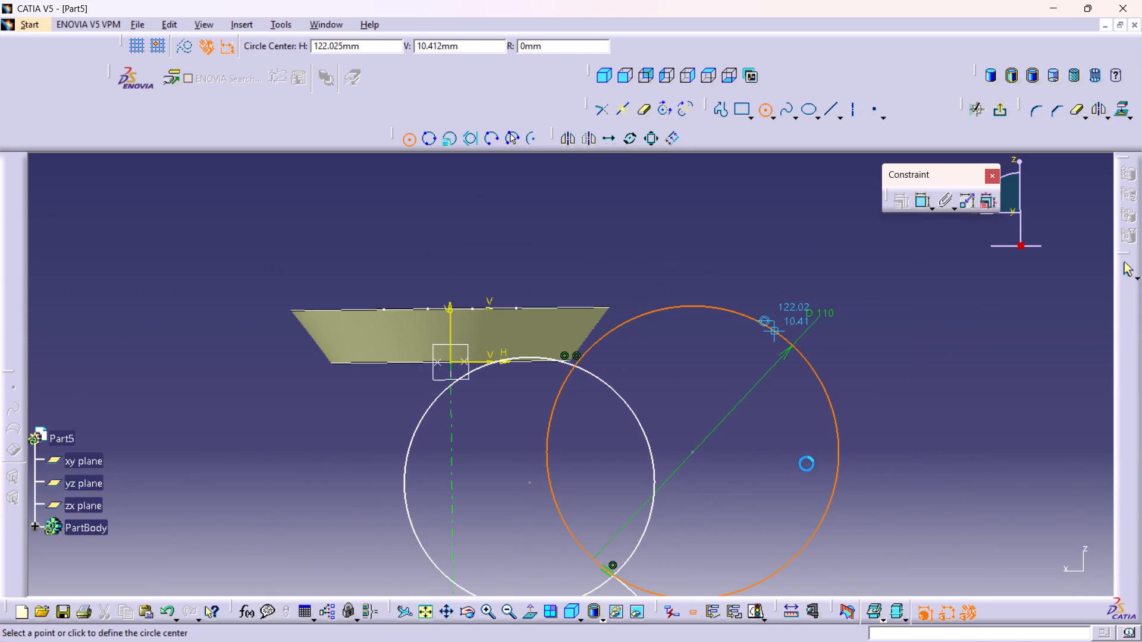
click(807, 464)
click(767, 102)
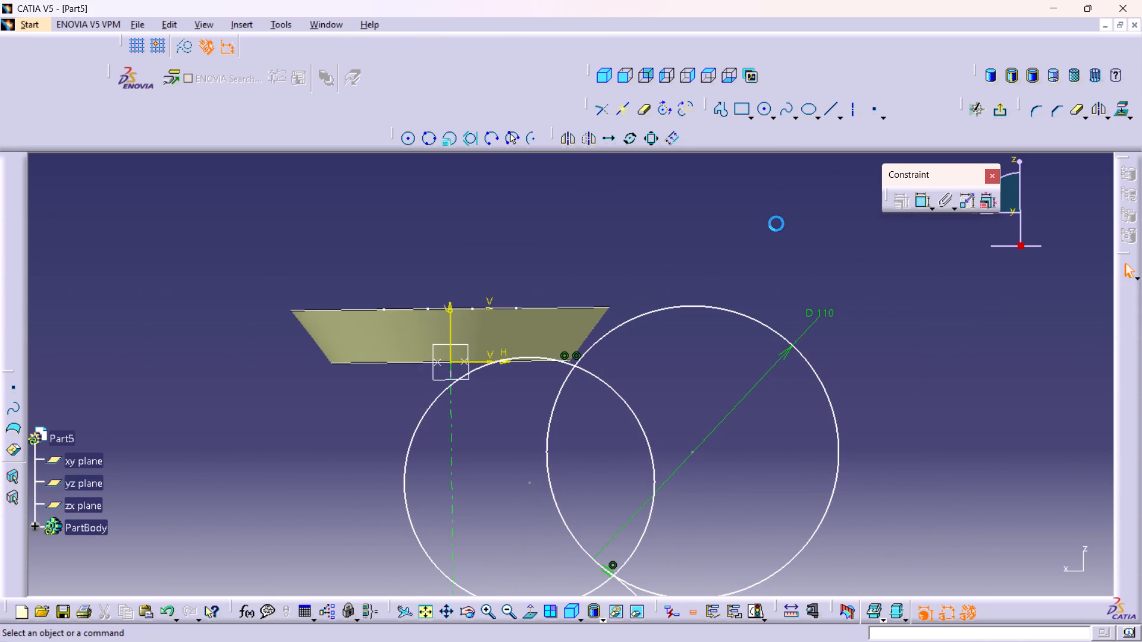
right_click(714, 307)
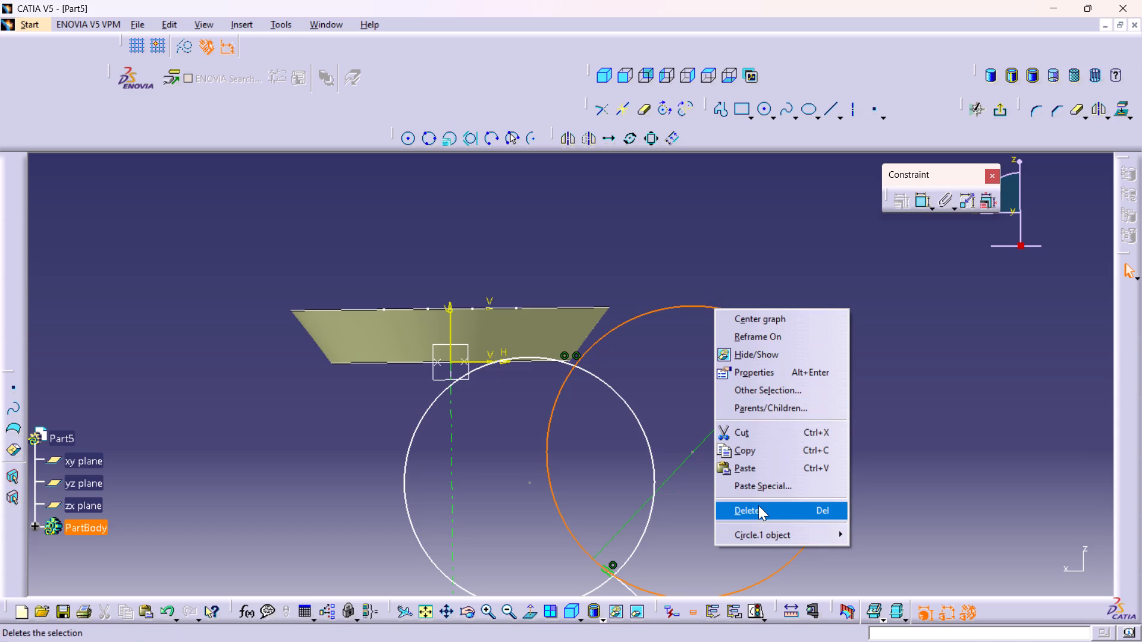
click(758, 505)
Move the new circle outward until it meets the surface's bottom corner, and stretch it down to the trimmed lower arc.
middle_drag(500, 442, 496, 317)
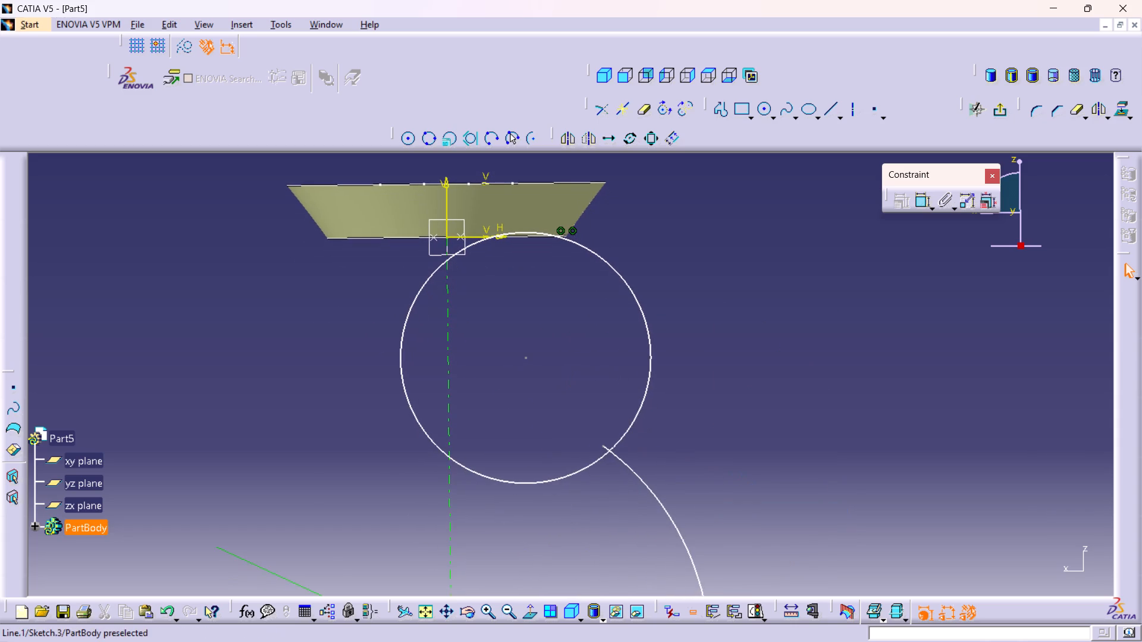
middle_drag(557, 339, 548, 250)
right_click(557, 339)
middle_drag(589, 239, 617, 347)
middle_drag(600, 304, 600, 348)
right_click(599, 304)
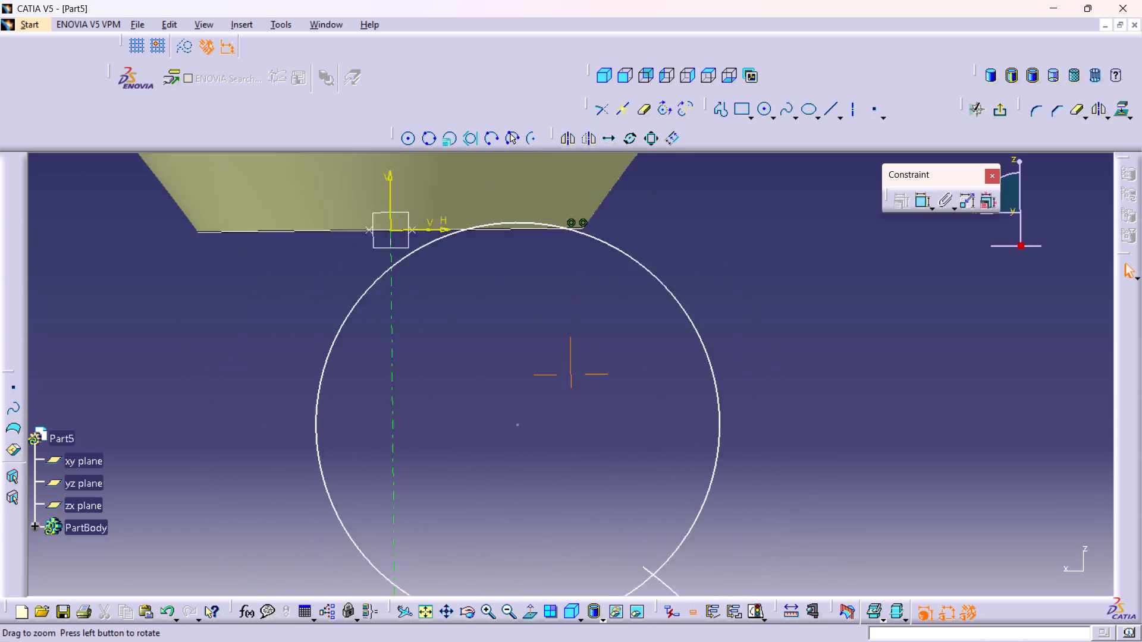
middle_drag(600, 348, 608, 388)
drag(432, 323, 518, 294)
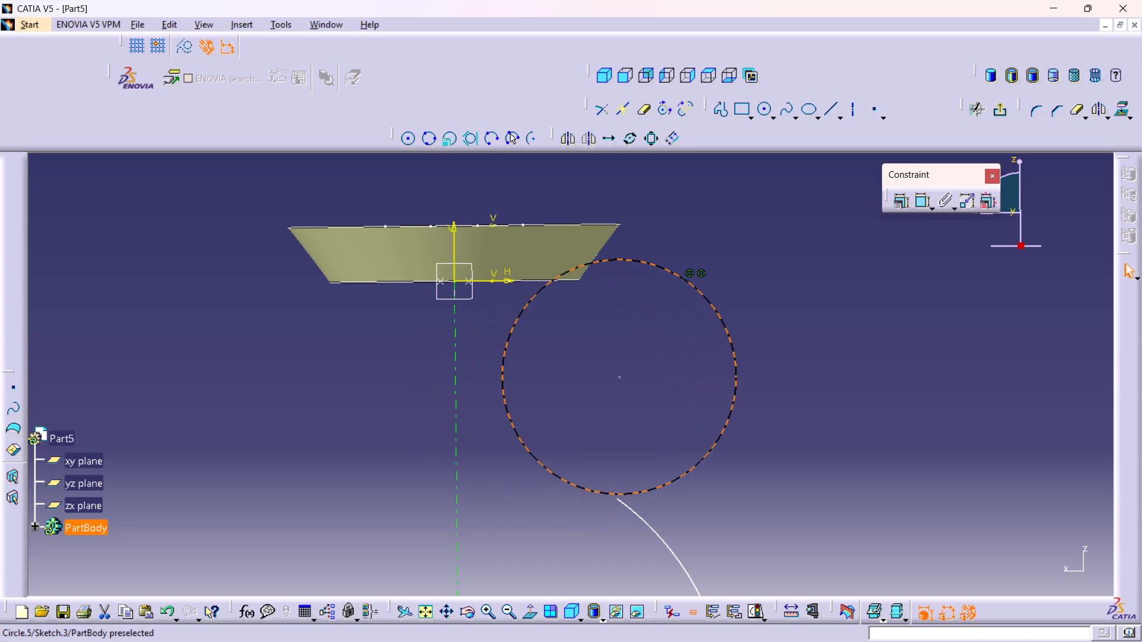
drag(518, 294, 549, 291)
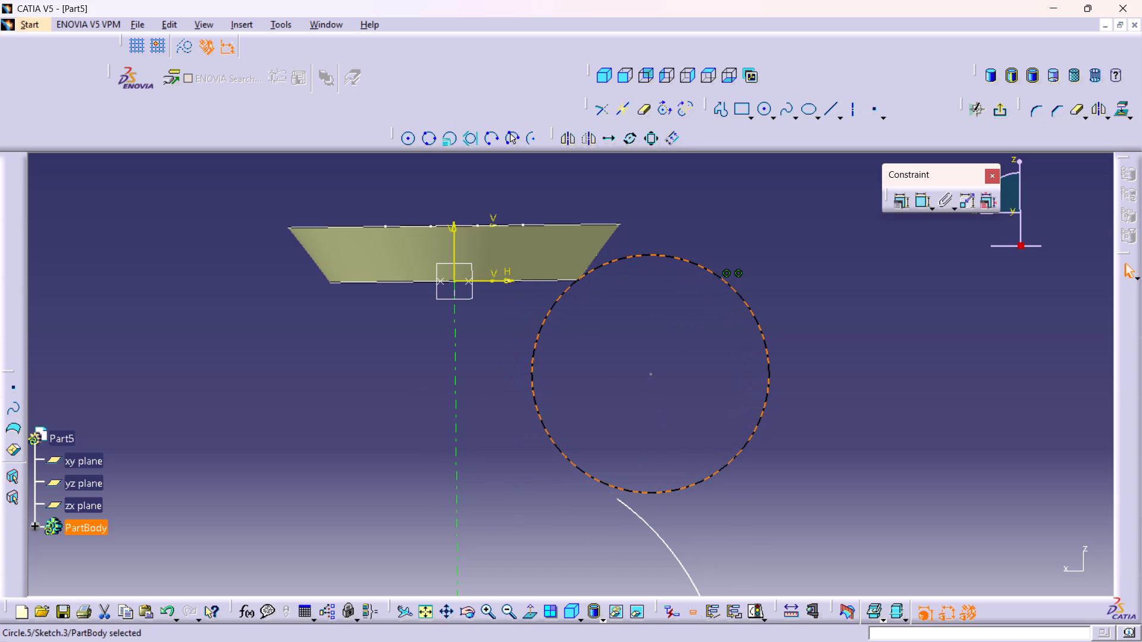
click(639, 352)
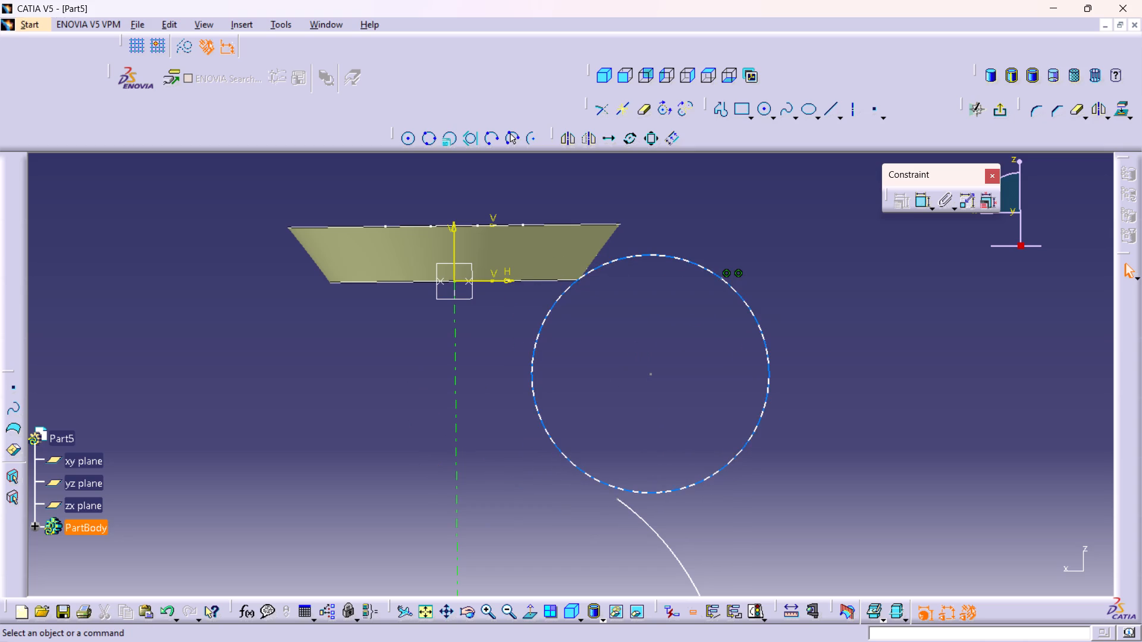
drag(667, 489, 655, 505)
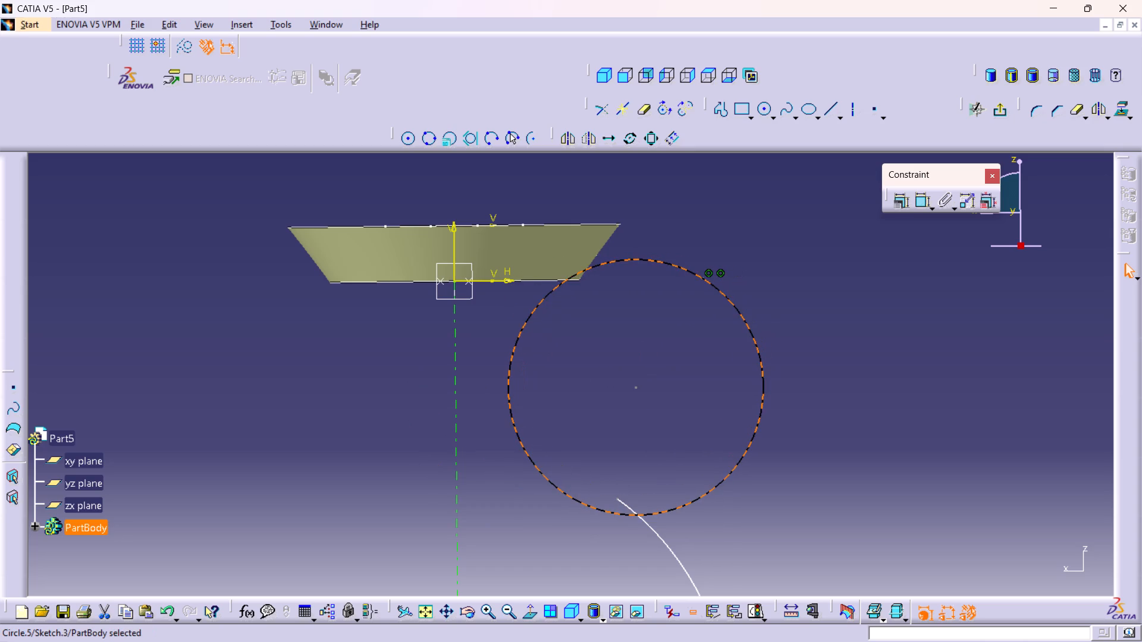
Undo the new circle, the deletion and the earlier trim, constraint and move edits, back to the untrimmed 110 mm and 195 mm circles.
key(ctrl+z)
key(ctrl+z)
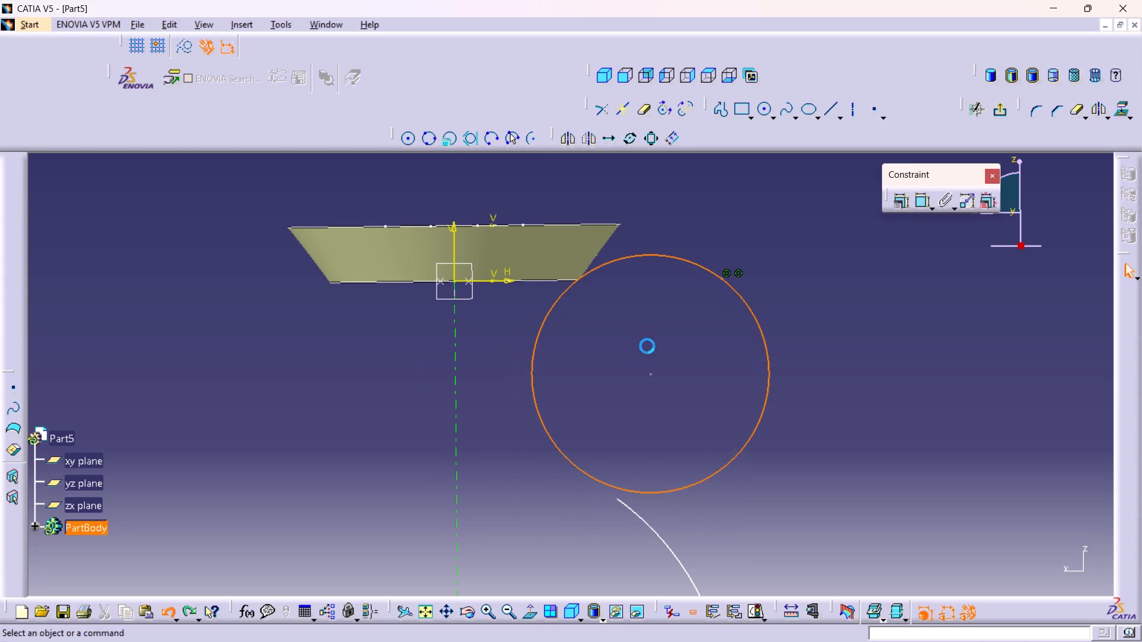
key(ctrl+z)
key(ctrl+z)
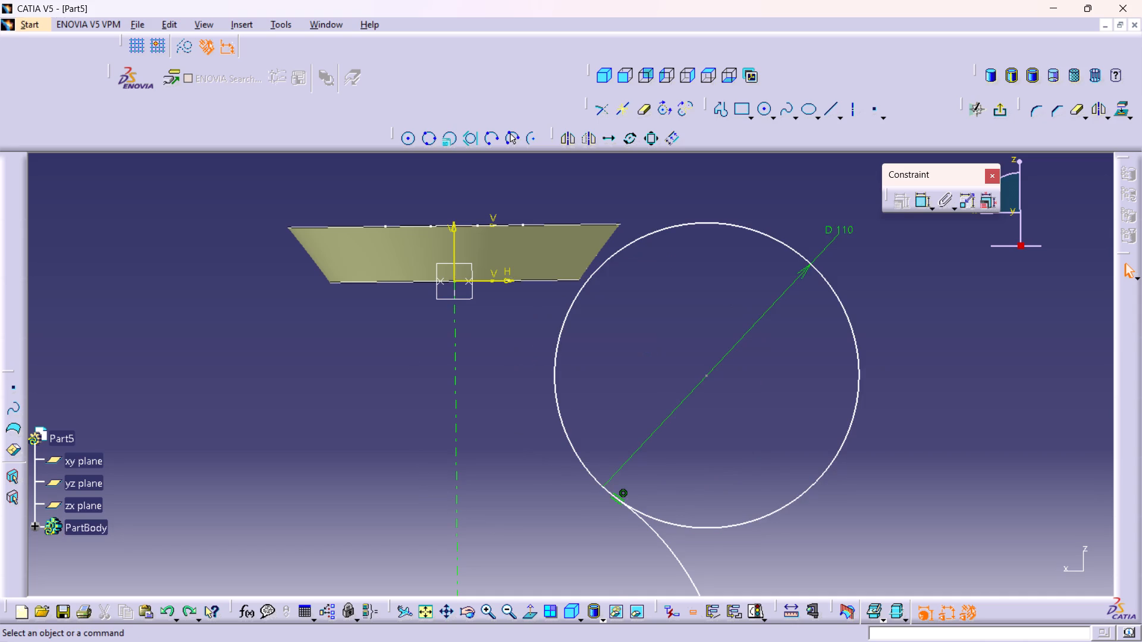
key(ctrl+z)
key(ctrl+z)
key(ctrl+z)
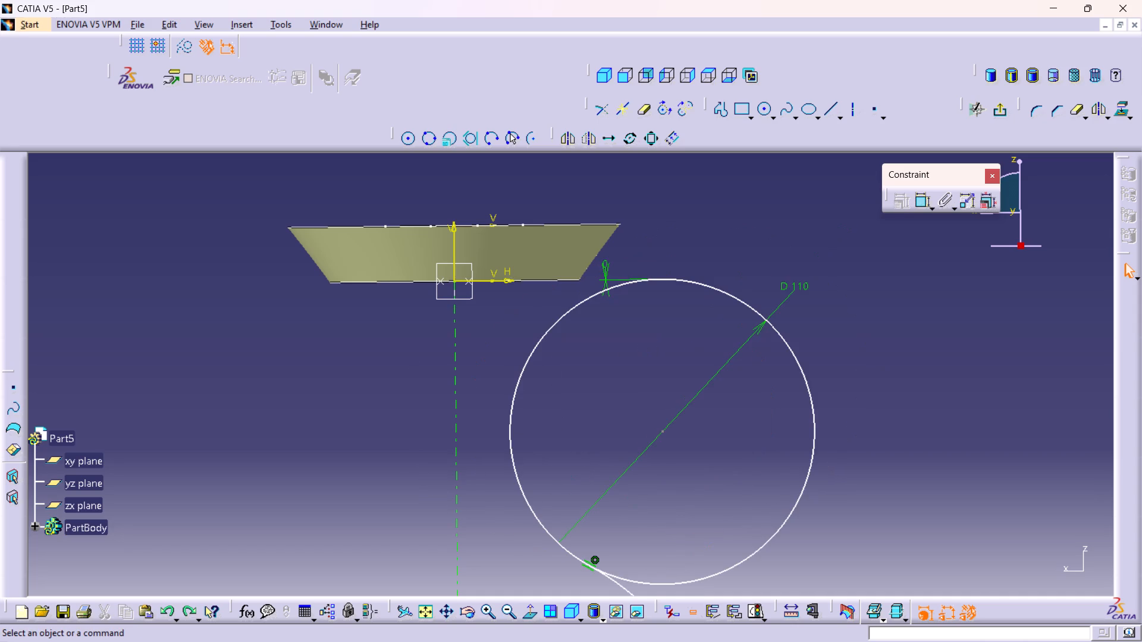
key(ctrl+z)
key(ctrl+z)
key(ctrl+z)
key(ctrl+z)
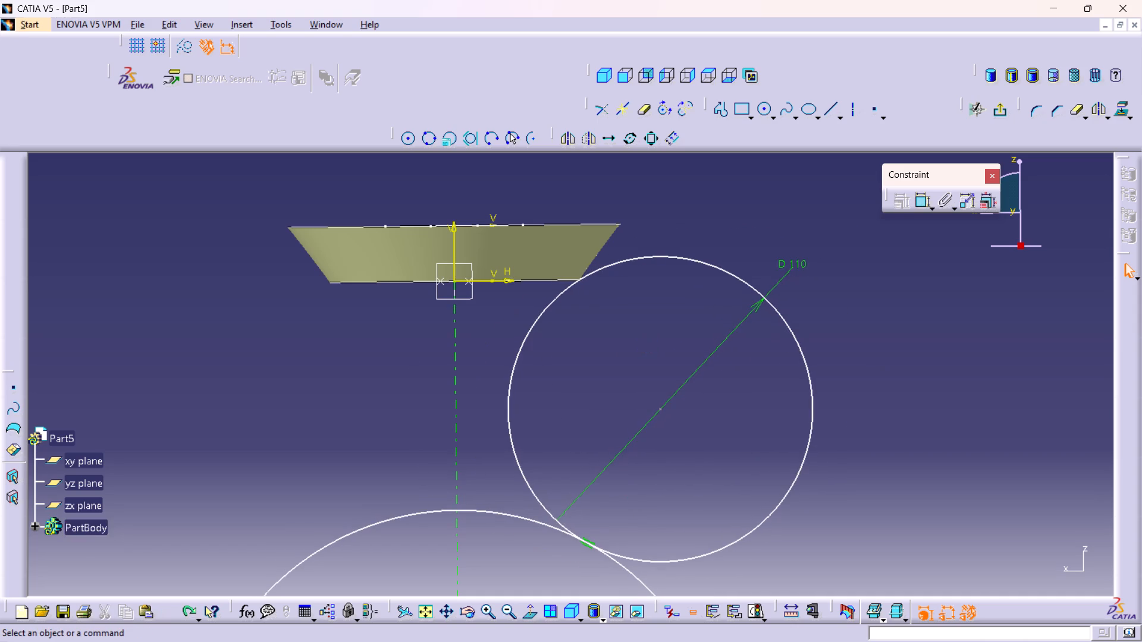
key(ctrl+z)
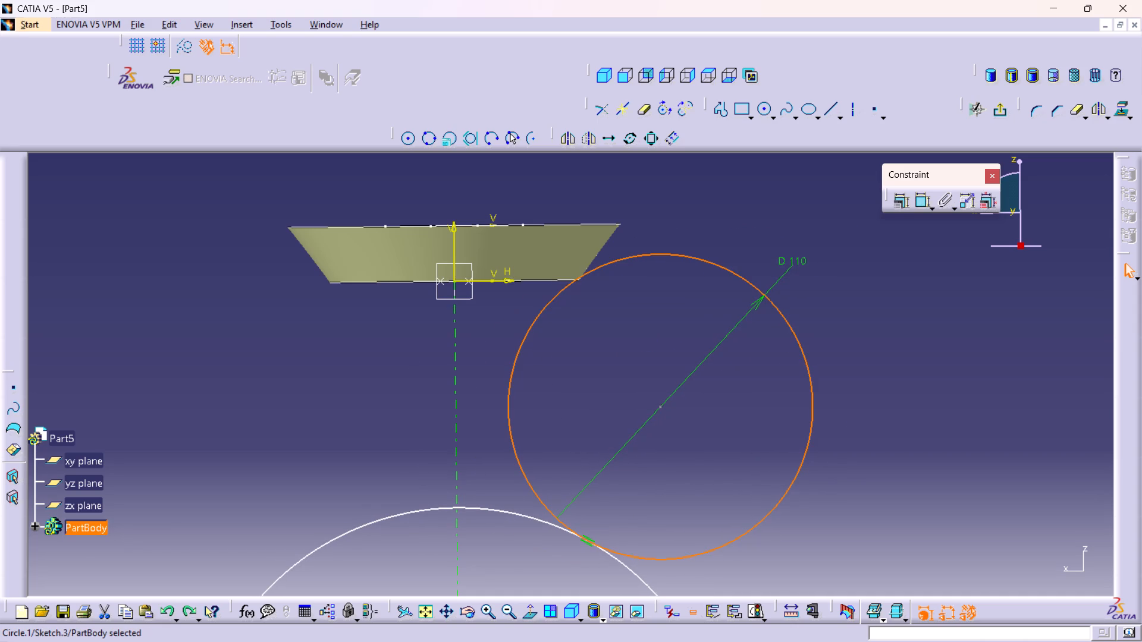
key(ctrl+z)
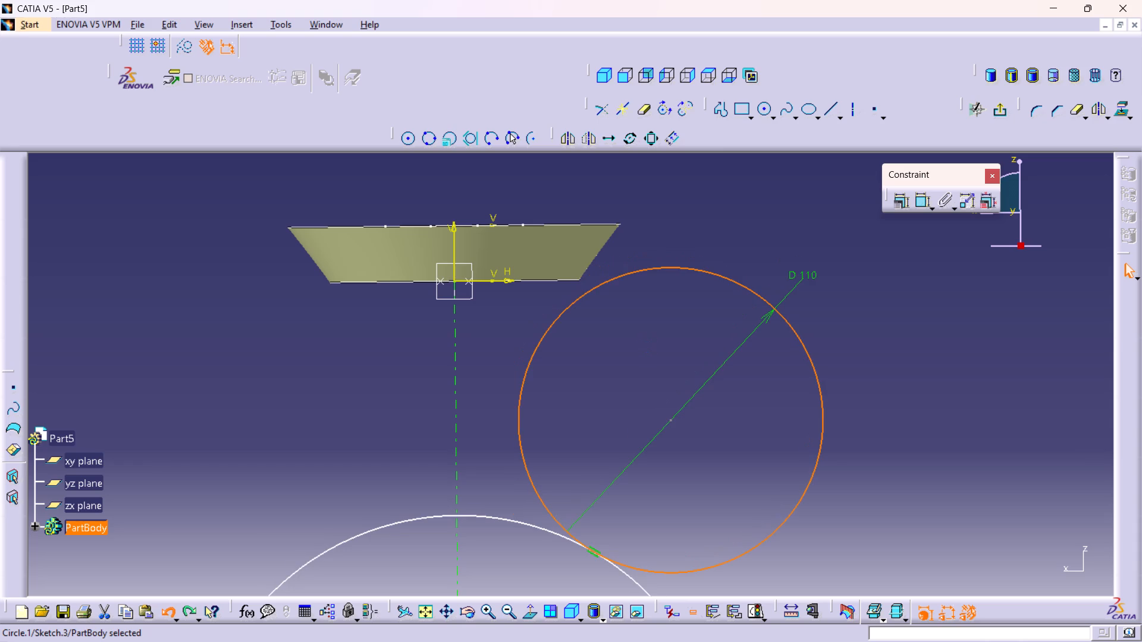
Delete the 110 mm circle, keeping the full 195 mm circle below it.
scroll(648, 349, up, 2)
middle_drag(670, 517, 698, 641)
right_click(670, 517)
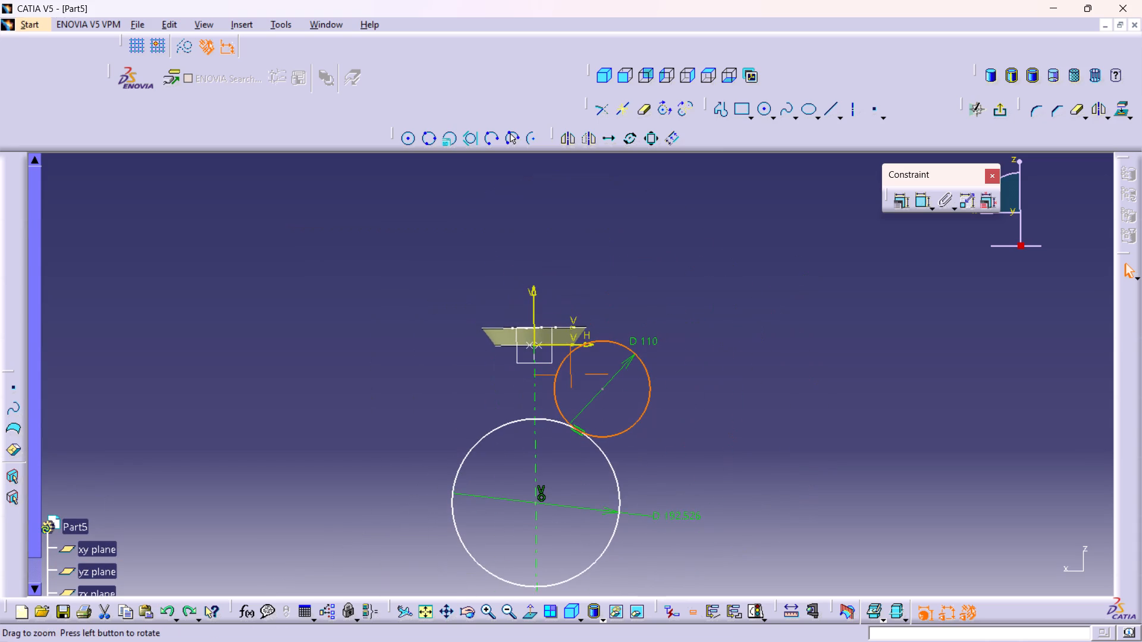
middle_drag(698, 641, 698, 641)
middle_drag(645, 355, 611, 259)
right_click(645, 355)
right_click(592, 312)
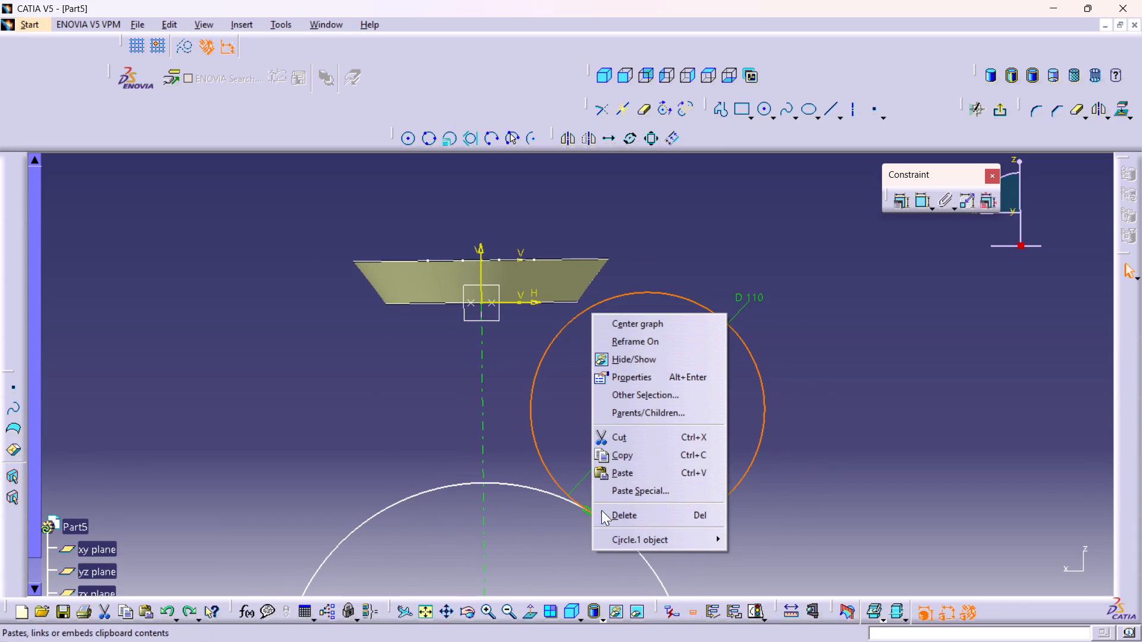
click(601, 510)
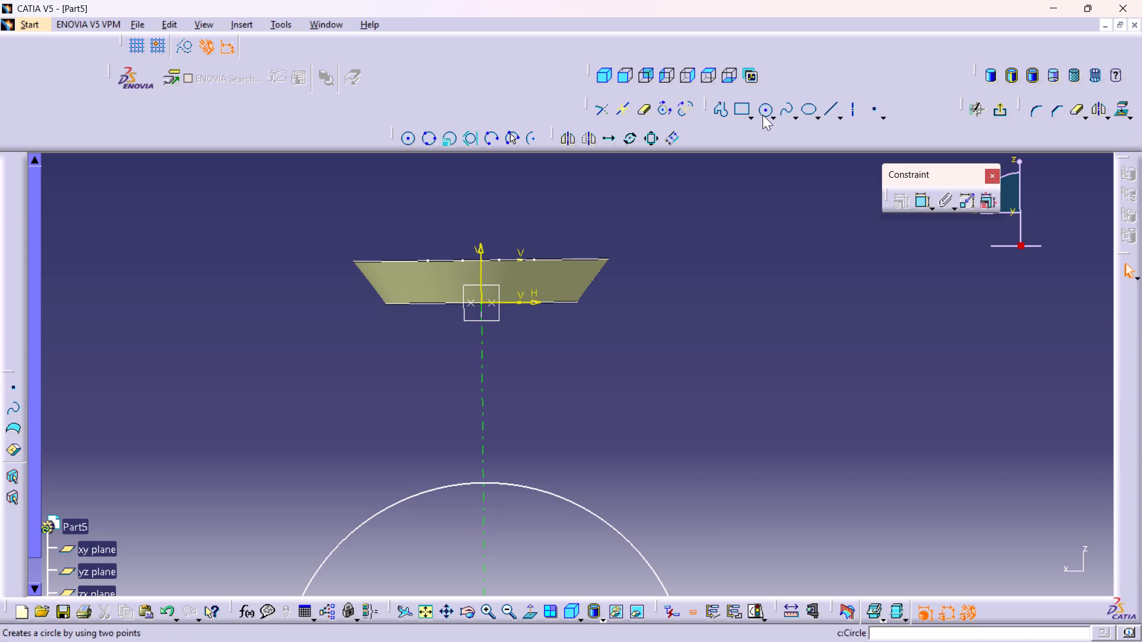
Draw a circle of about 44.9 mm radius between the surface and the 195 mm circle, passing through the surface's bottom corner.
double_click(763, 112)
click(594, 396)
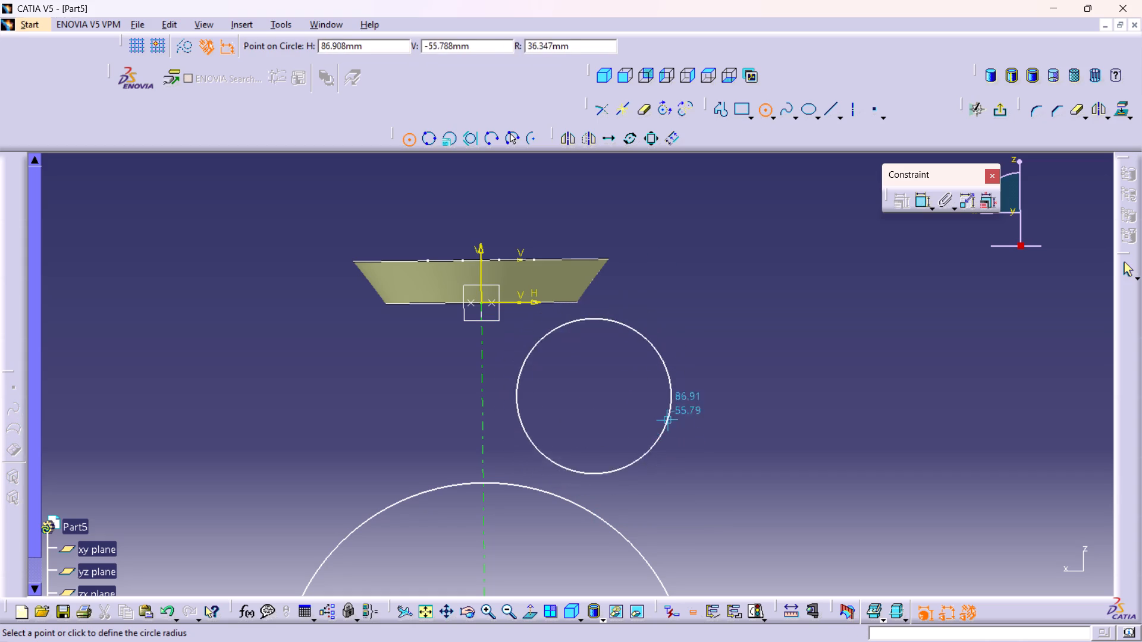
click(576, 302)
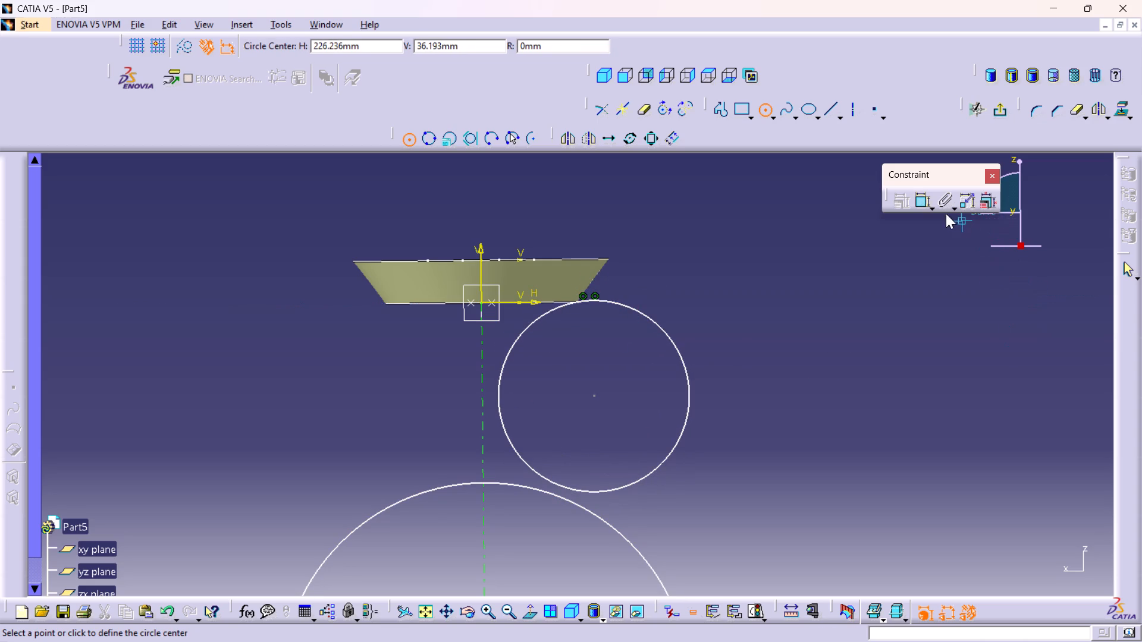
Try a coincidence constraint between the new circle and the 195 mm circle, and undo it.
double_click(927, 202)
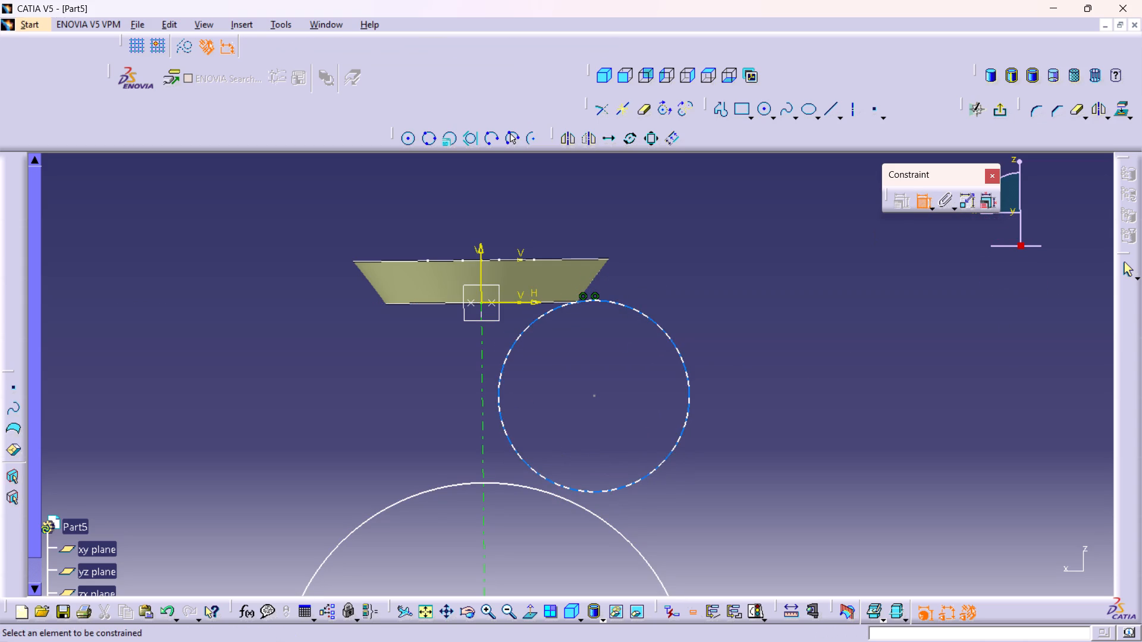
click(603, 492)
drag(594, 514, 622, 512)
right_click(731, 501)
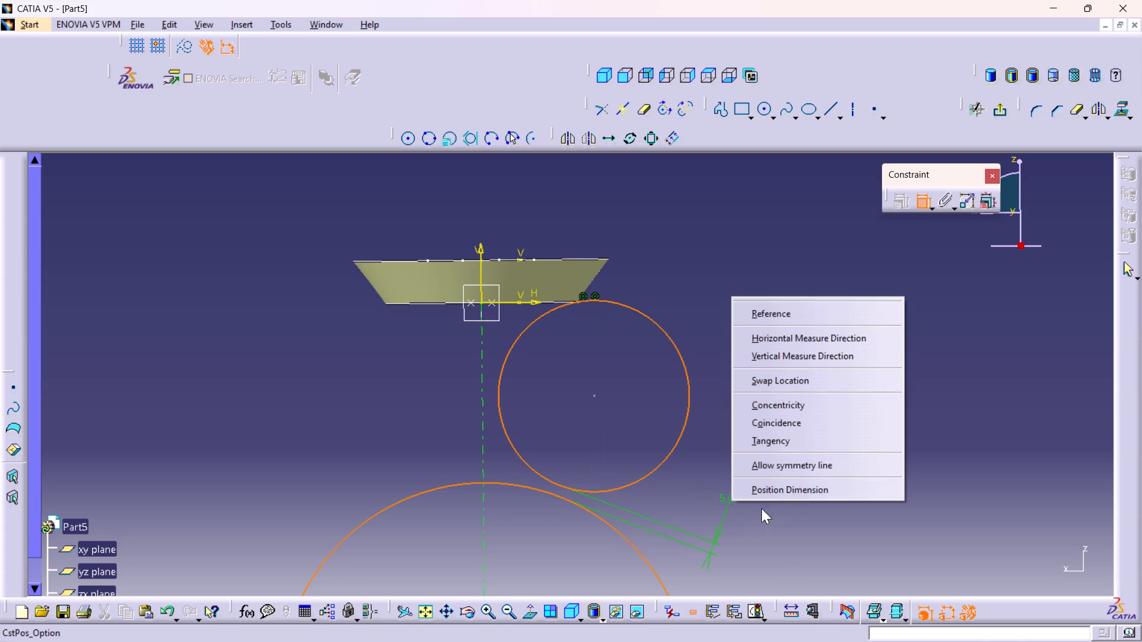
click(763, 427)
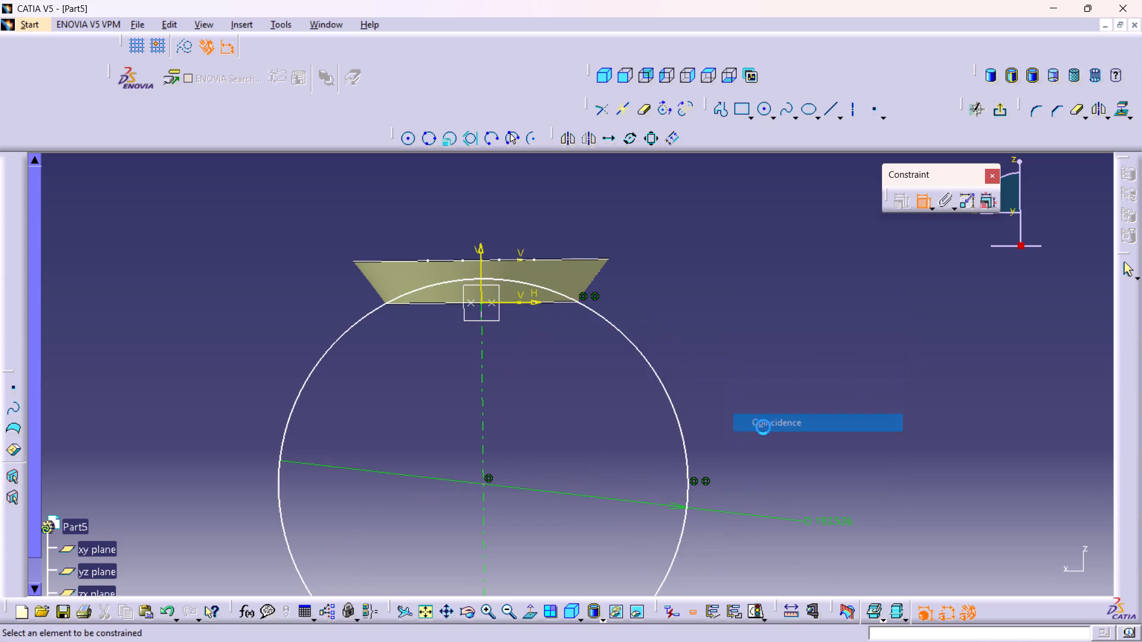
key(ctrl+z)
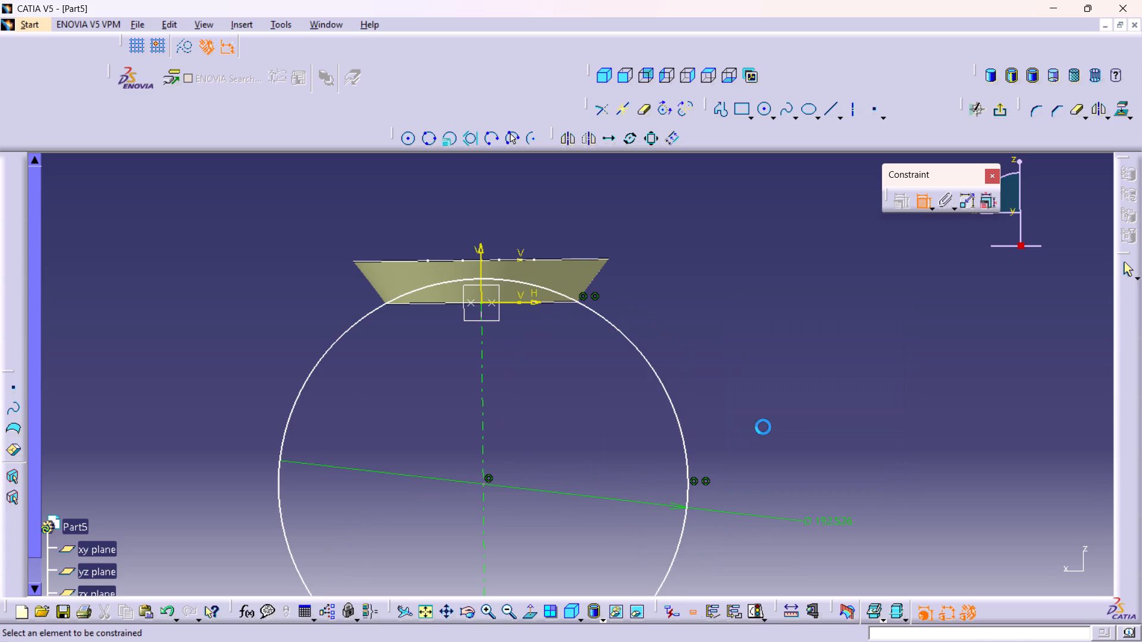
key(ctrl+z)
Undo the sketched circles and their constraints until the zx-plane sketch below the surface is empty.
click(923, 203)
key(ctrl+z)
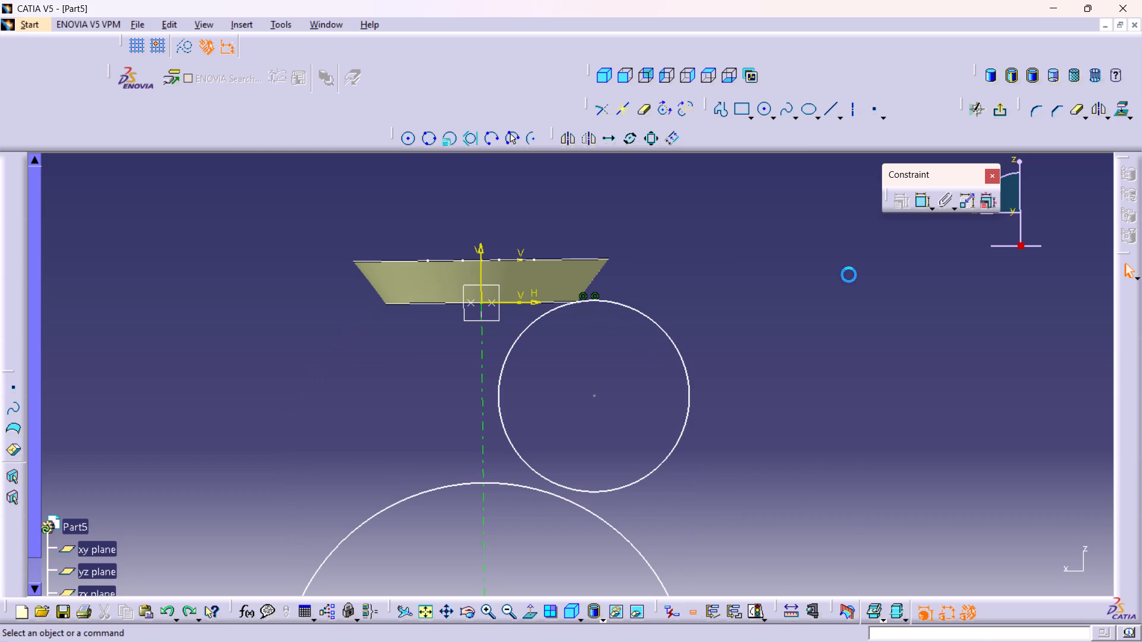
key(ctrl+z)
key(ctrl+z)
key(ctrl+z)
key(ctrl+z)
key(ctrl+z)
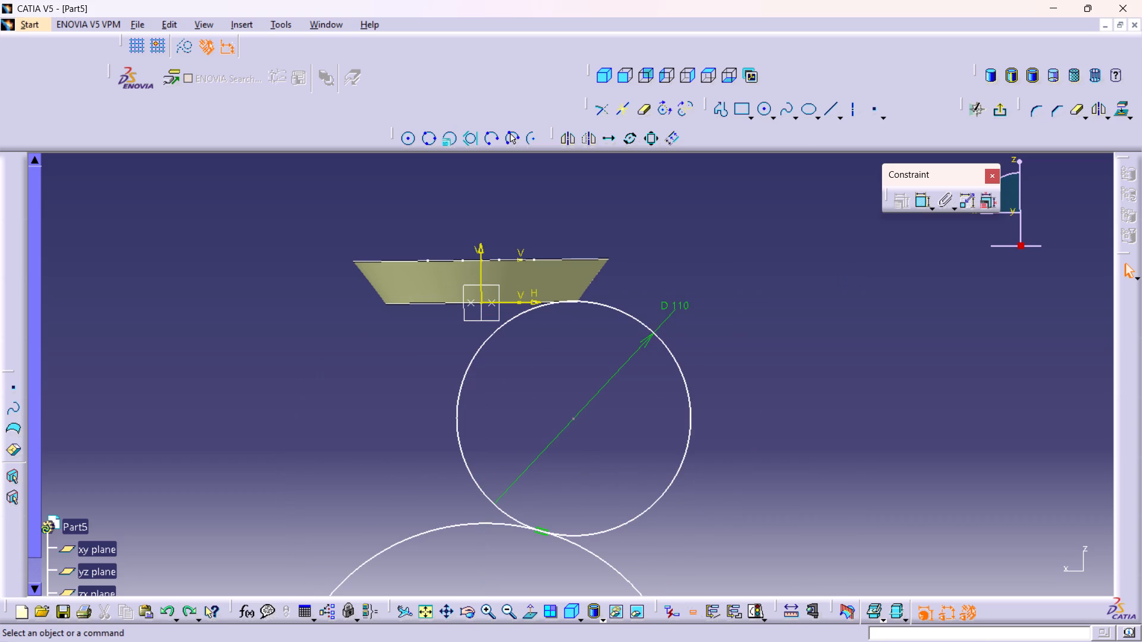
key(ctrl+z)
key(ctrl+z)
key(ctrl+z)
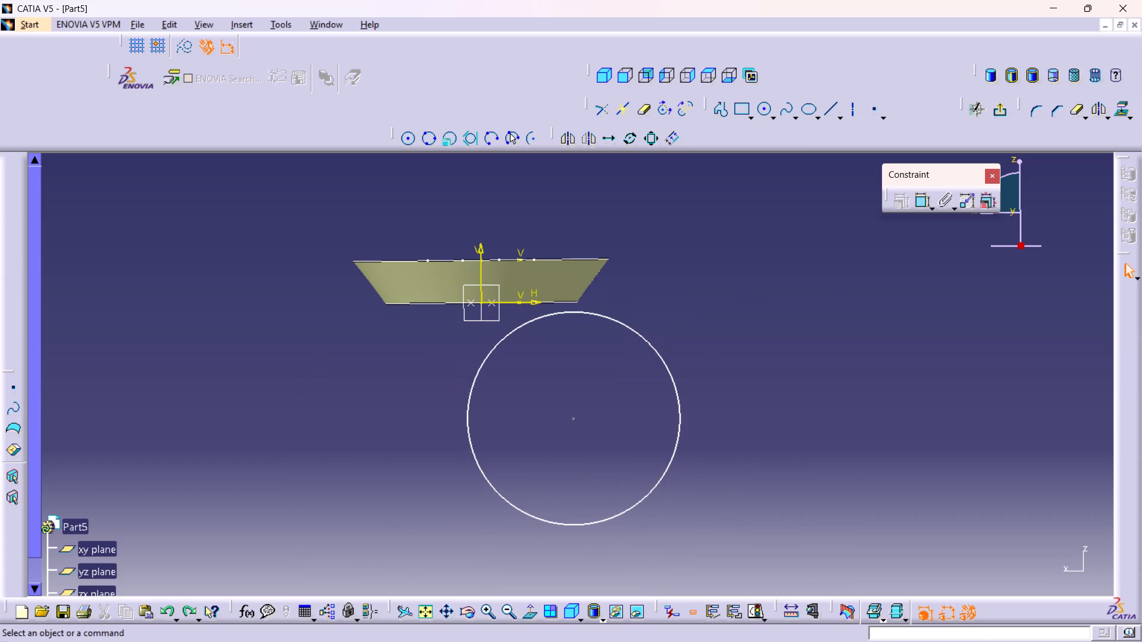
key(ctrl+z)
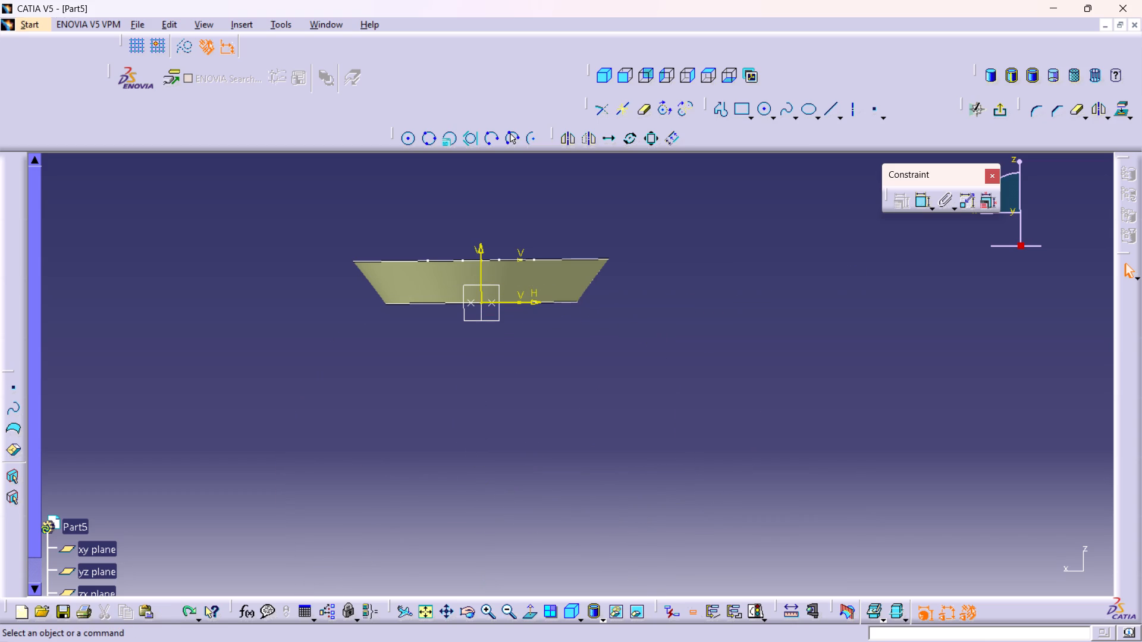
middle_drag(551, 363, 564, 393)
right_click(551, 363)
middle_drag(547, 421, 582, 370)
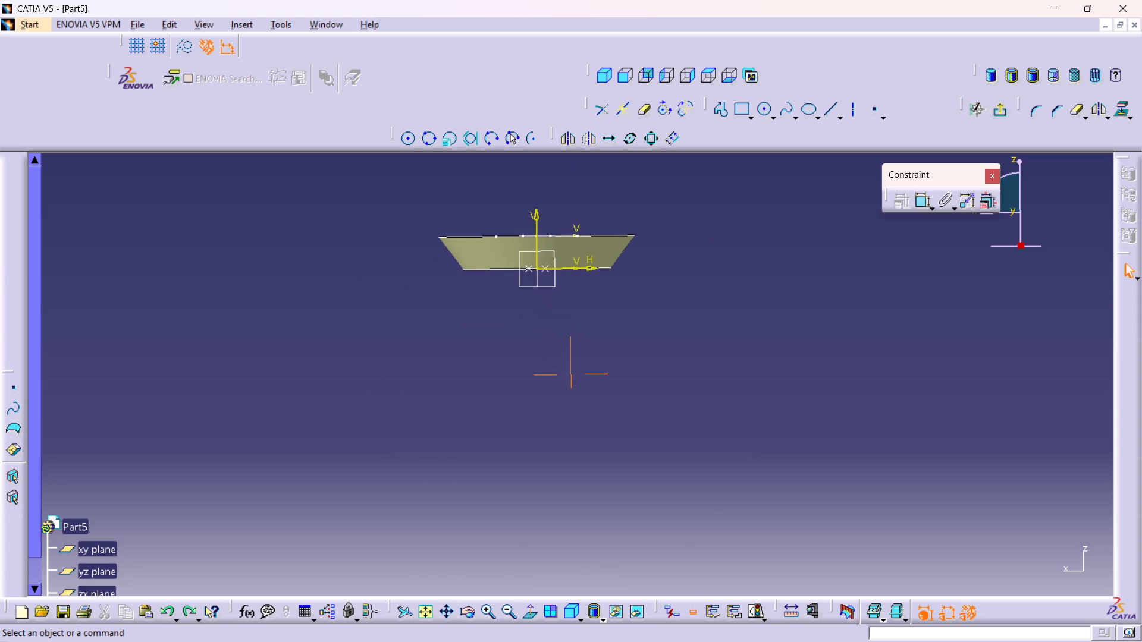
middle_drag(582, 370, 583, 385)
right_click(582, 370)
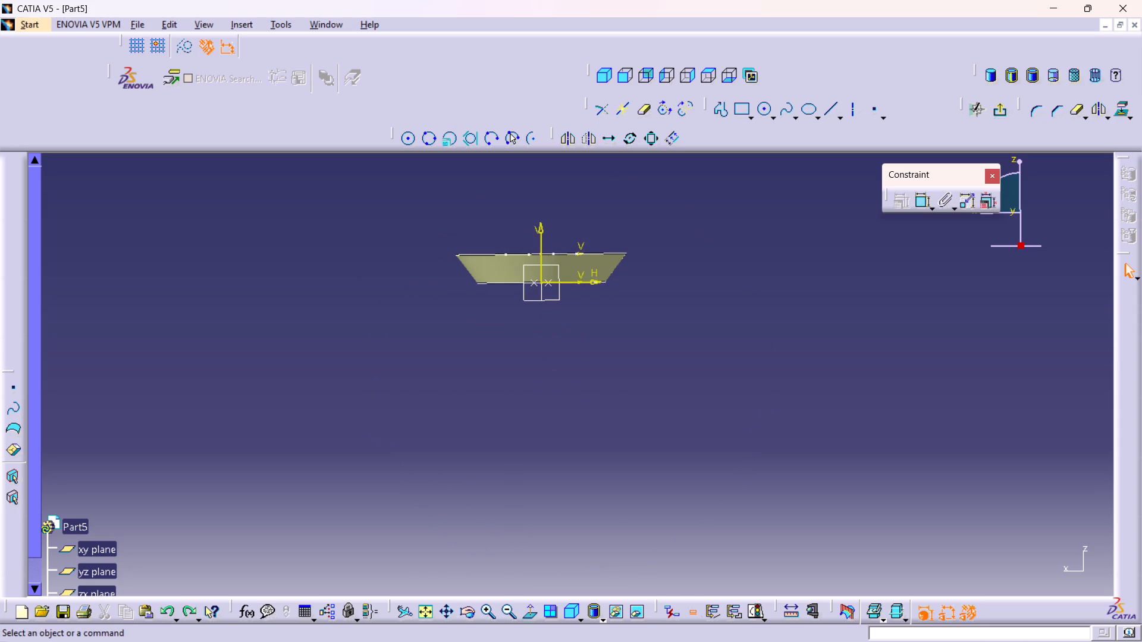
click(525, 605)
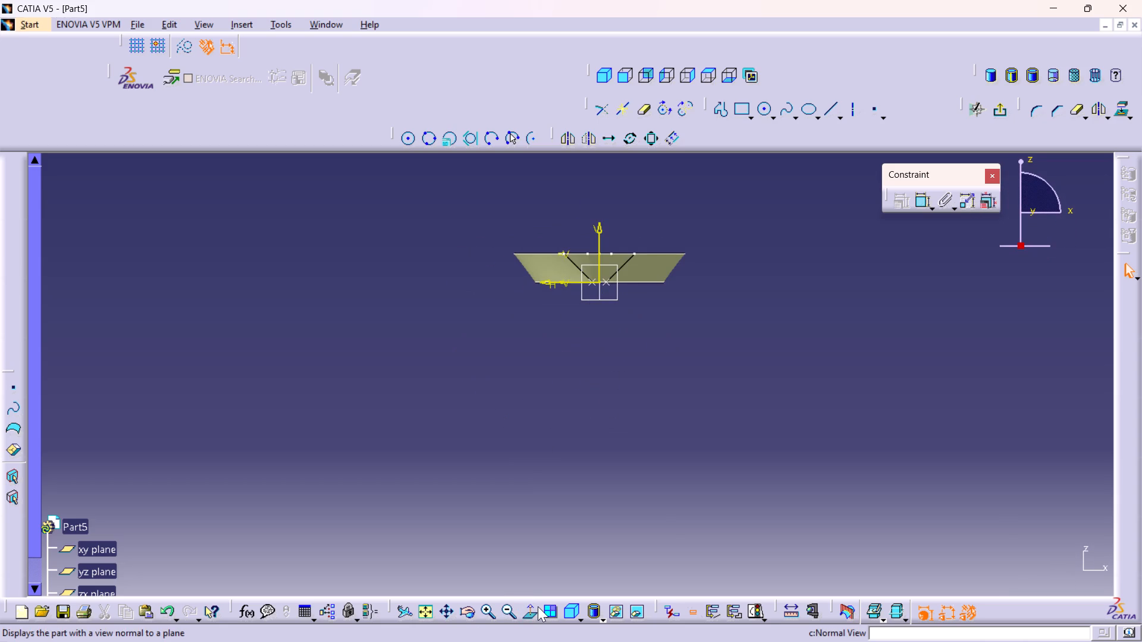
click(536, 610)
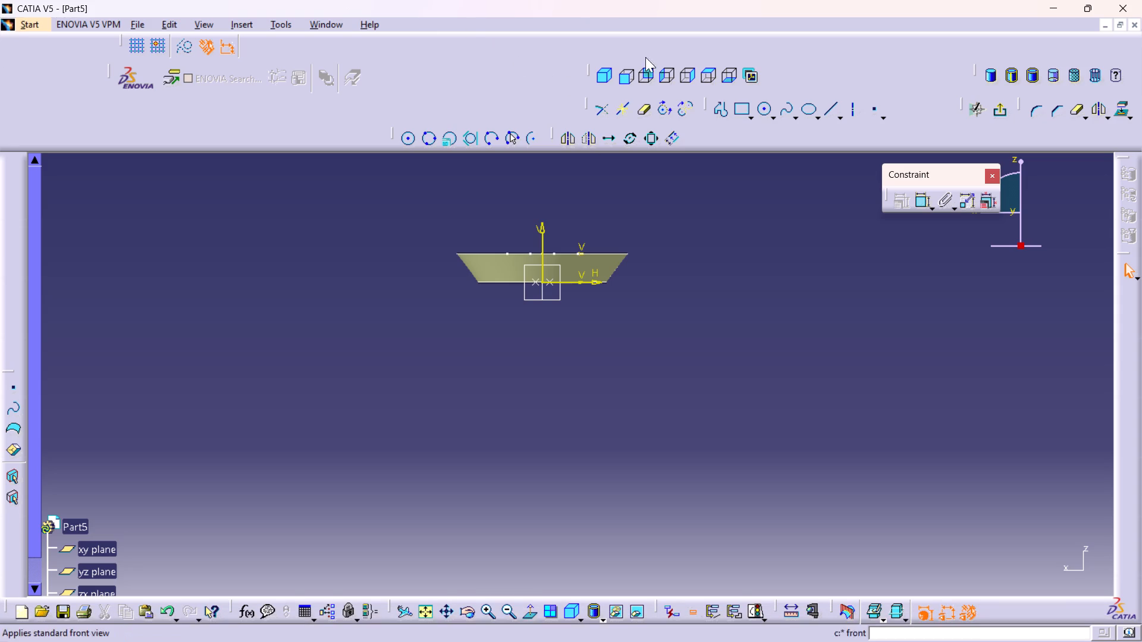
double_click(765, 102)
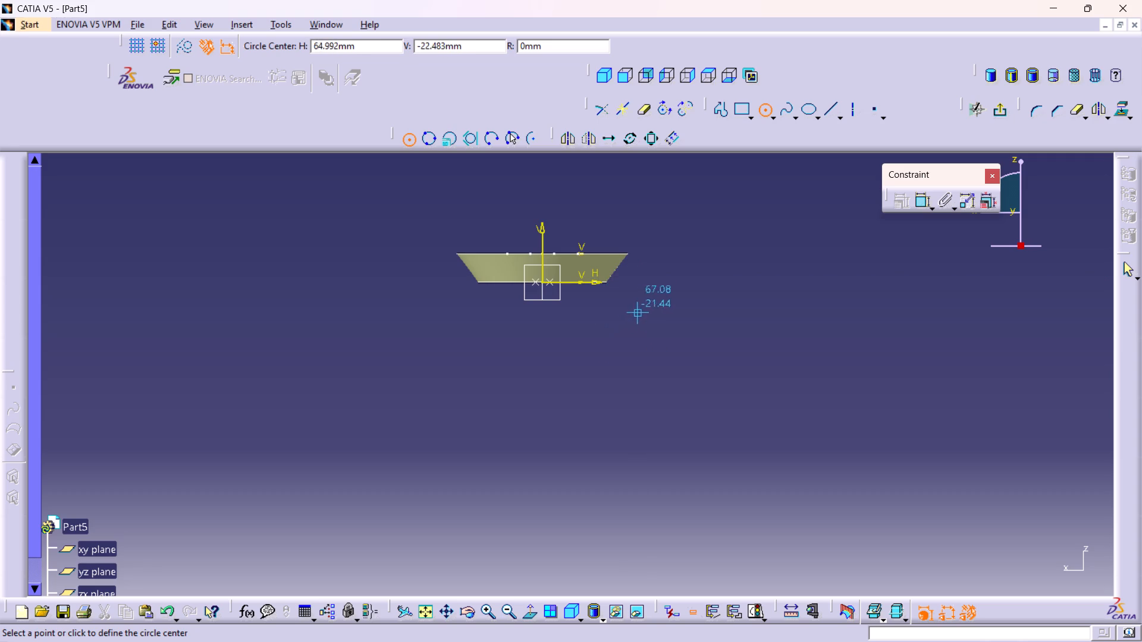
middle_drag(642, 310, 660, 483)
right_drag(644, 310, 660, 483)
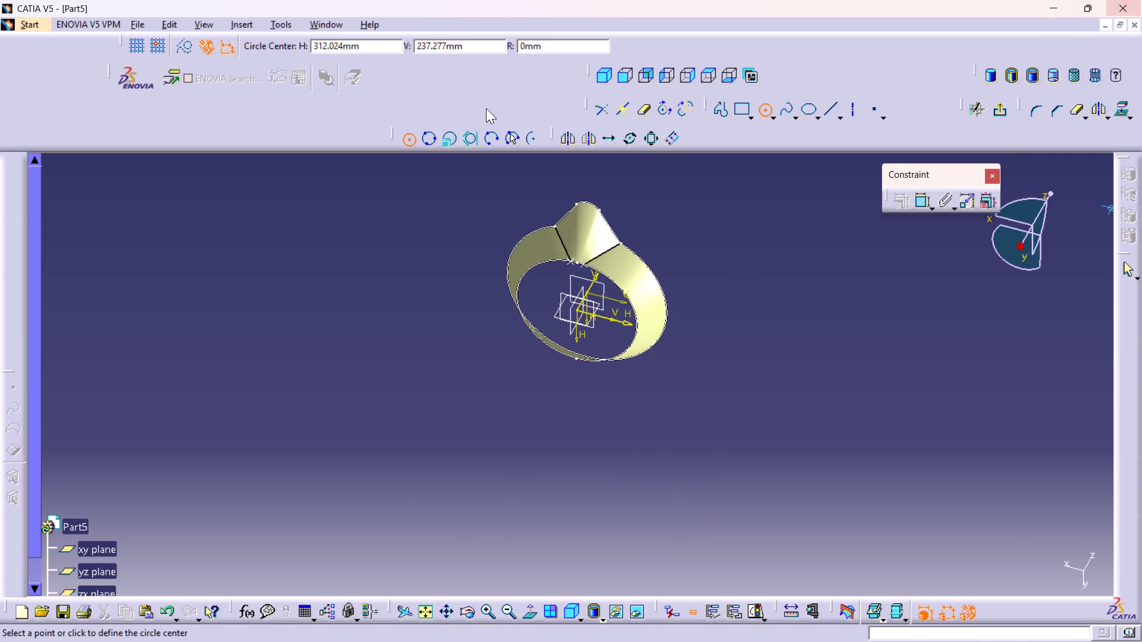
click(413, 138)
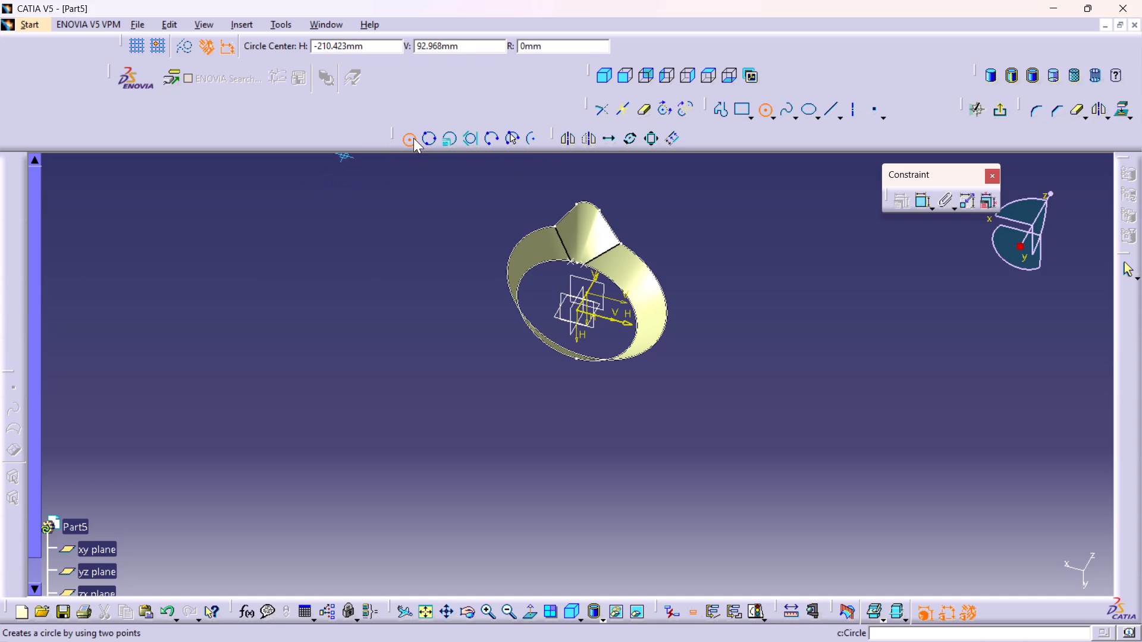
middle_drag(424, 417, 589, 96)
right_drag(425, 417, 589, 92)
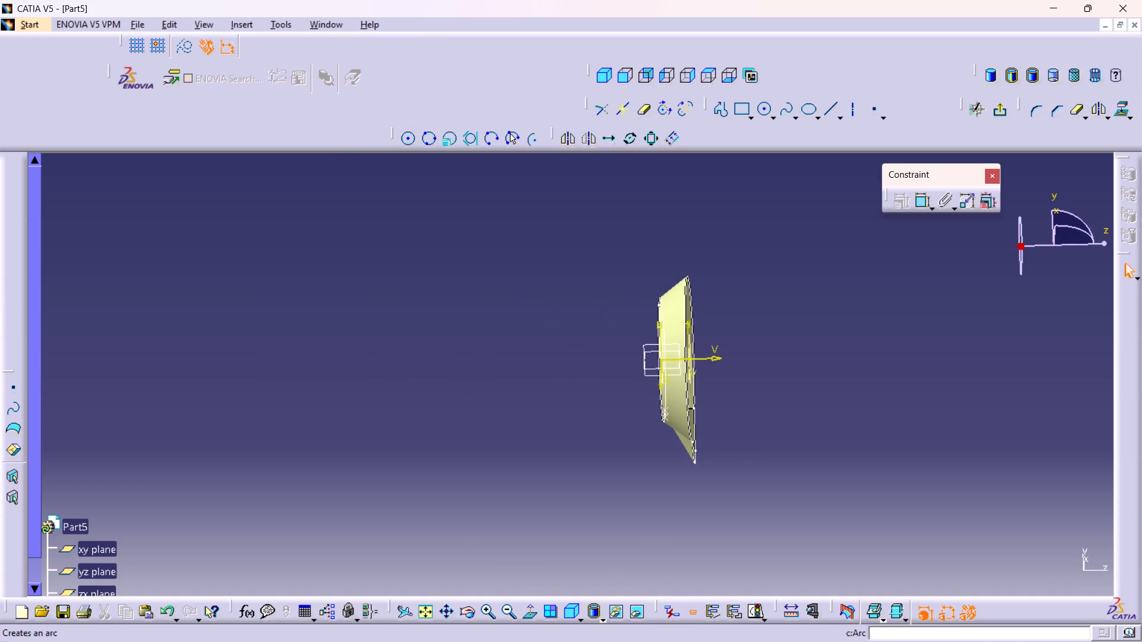
Project the surface's circular bottom edge onto the sketch plane.
middle_drag(634, 237, 247, 339)
right_drag(616, 241, 250, 338)
middle_drag(648, 262, 664, 298)
right_drag(648, 262, 664, 298)
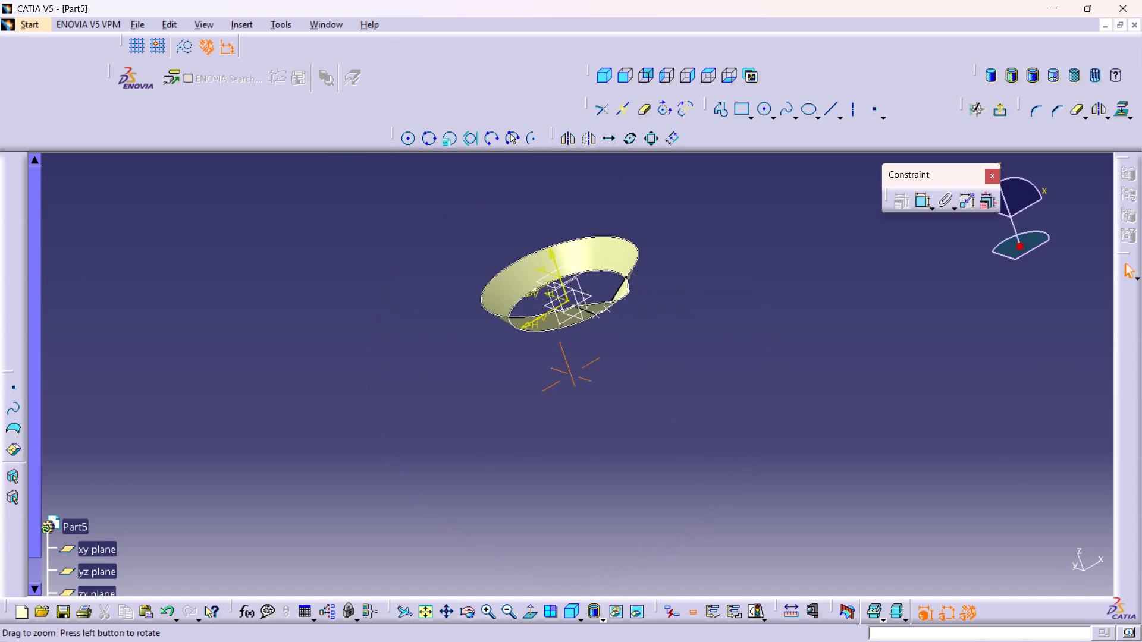
middle_drag(664, 298, 664, 304)
scroll(525, 430, down, 1)
middle_drag(500, 457, 525, 277)
right_drag(503, 457, 516, 278)
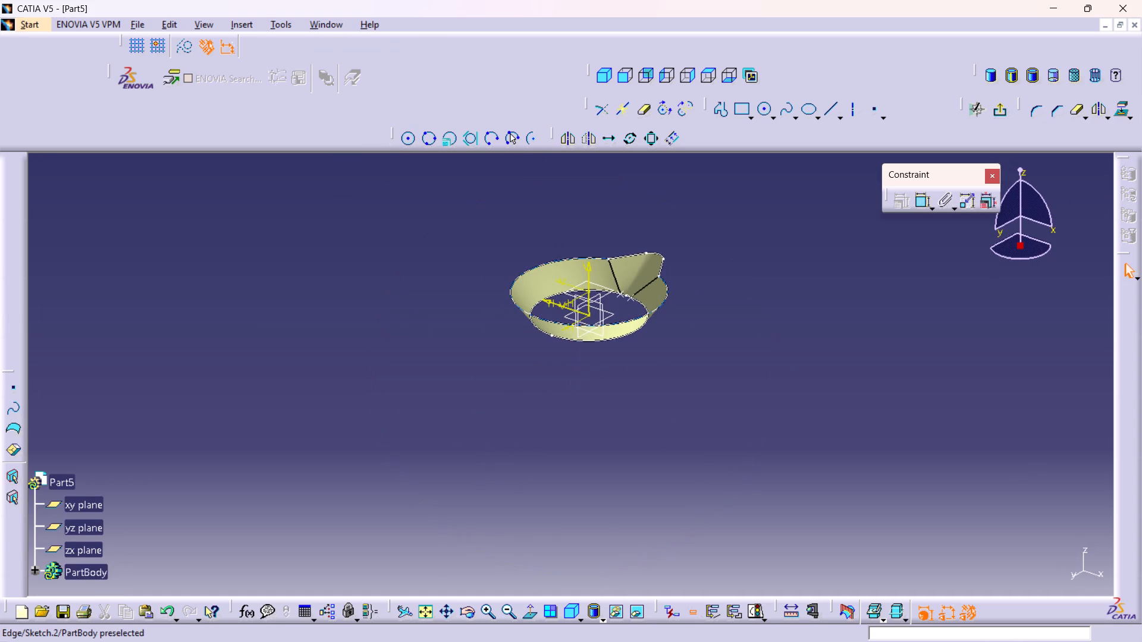
click(645, 310)
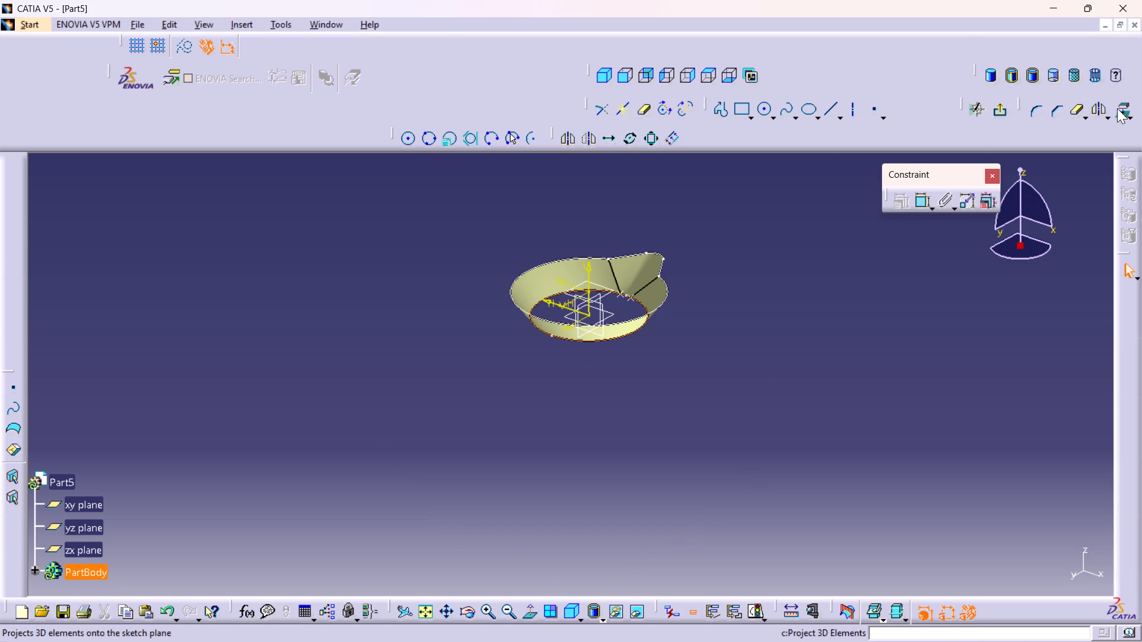
click(1124, 108)
click(741, 416)
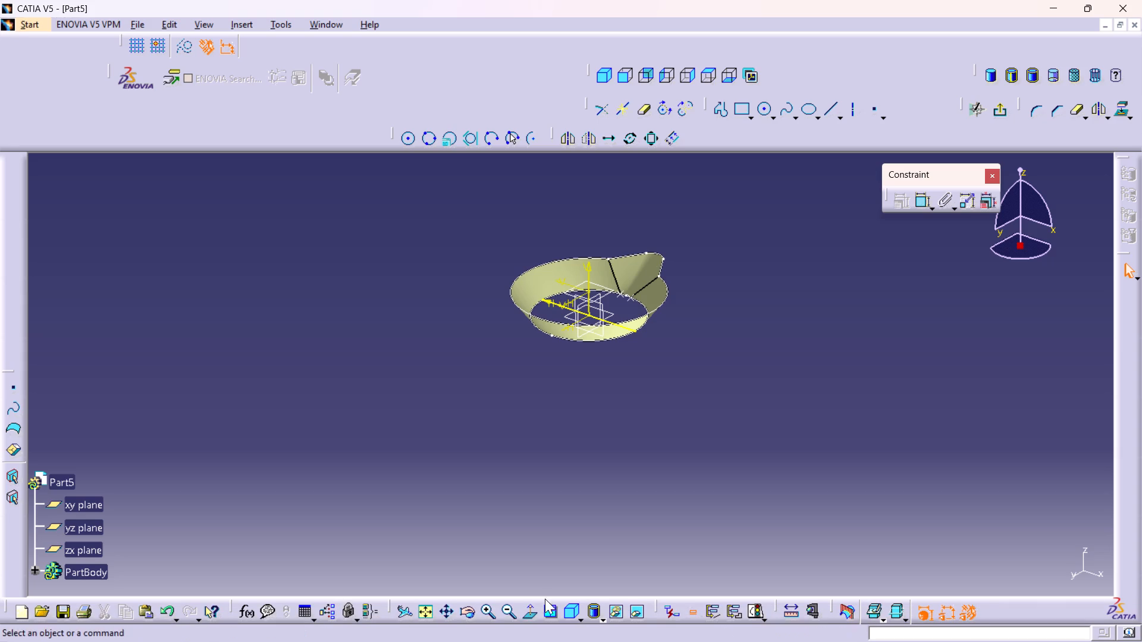
Draw a circle of about 44.5 mm radius below the projected edge, passing through its end at the surface's bottom corner.
click(531, 615)
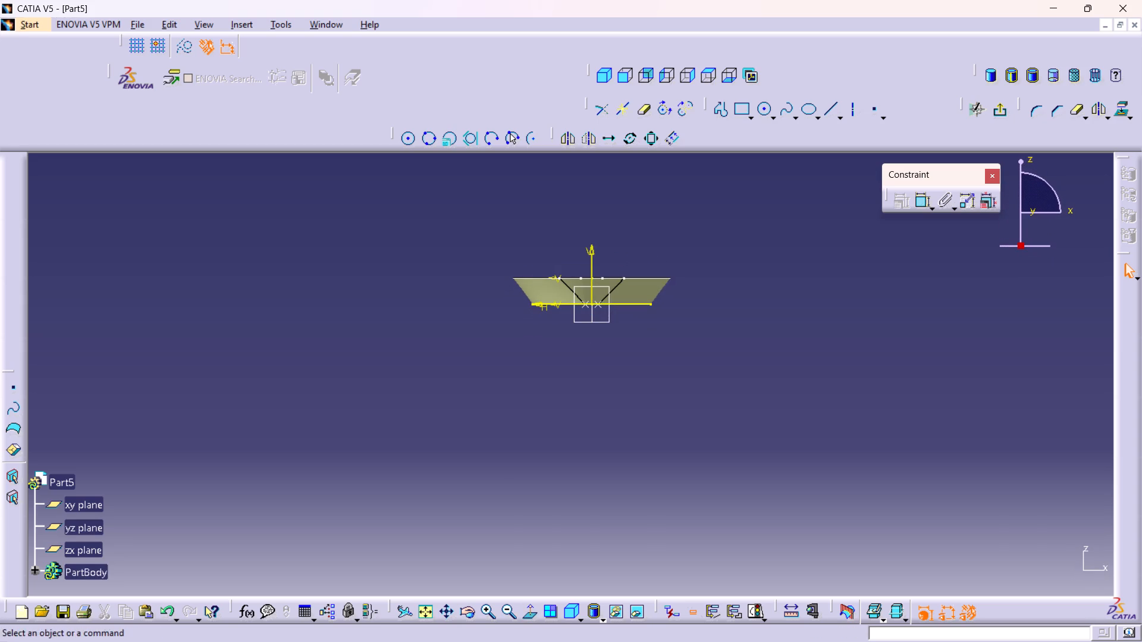
drag(409, 139, 410, 150)
click(410, 150)
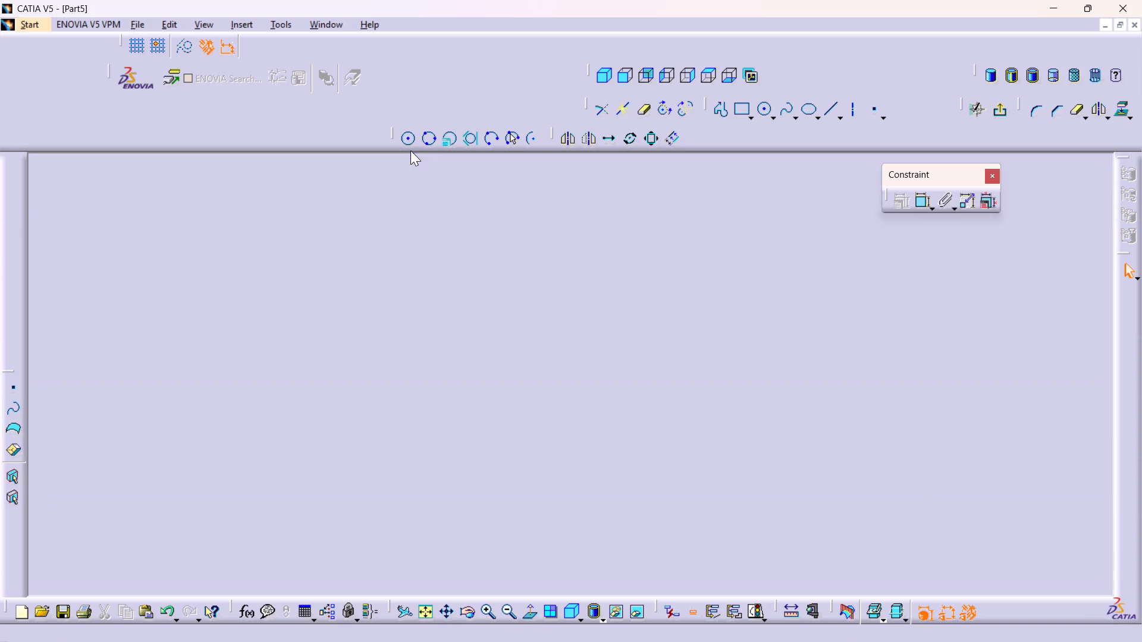
double_click(409, 133)
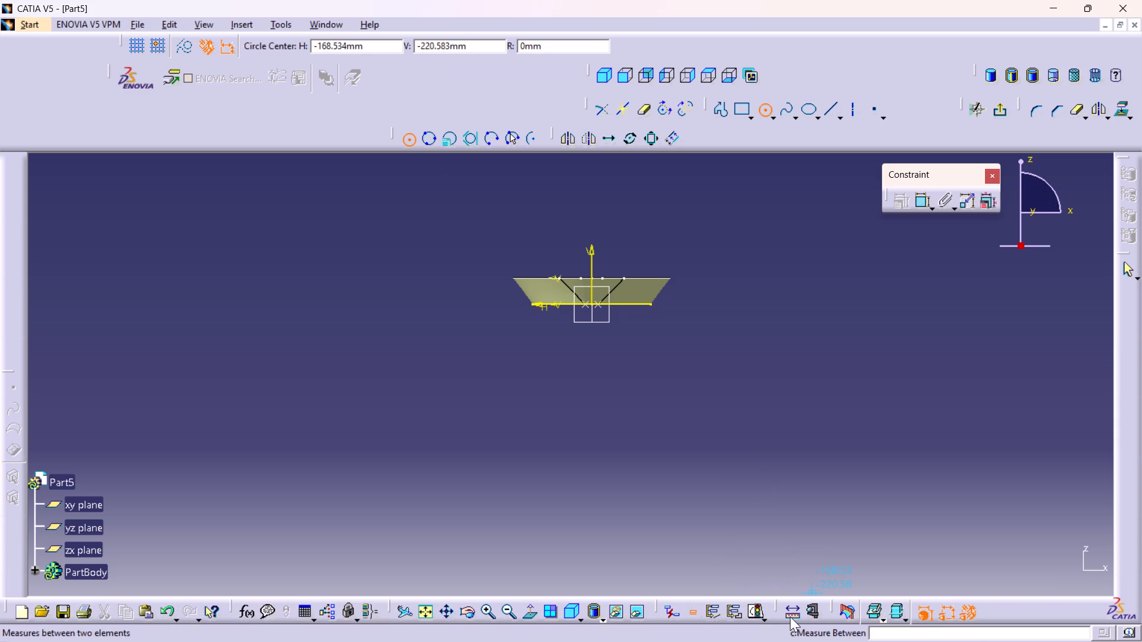
click(532, 606)
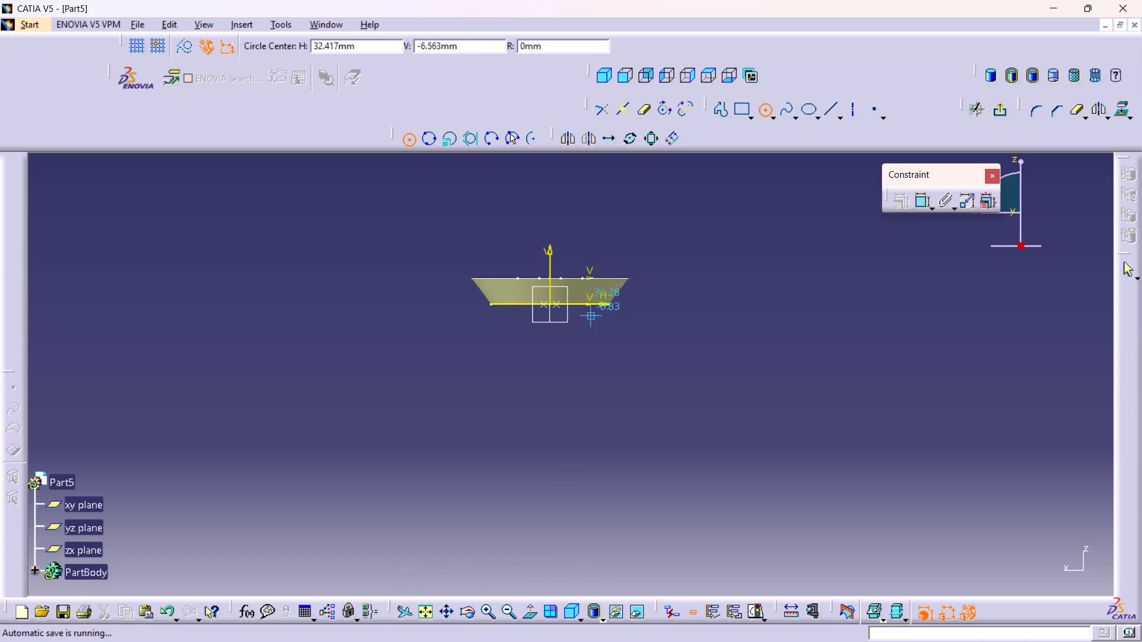
click(606, 363)
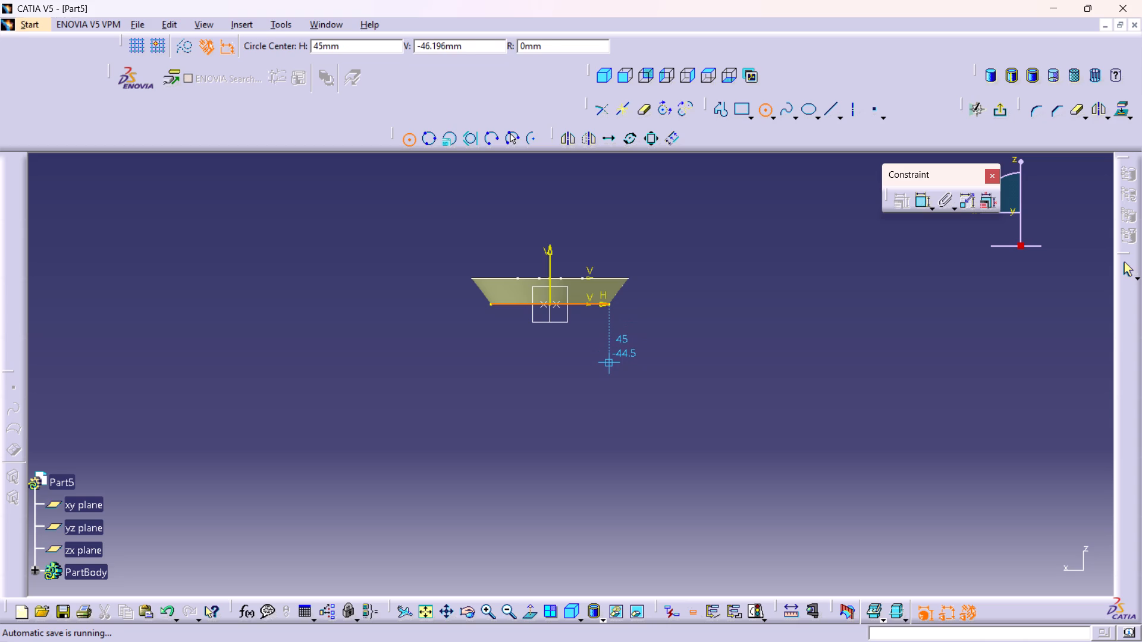
click(610, 304)
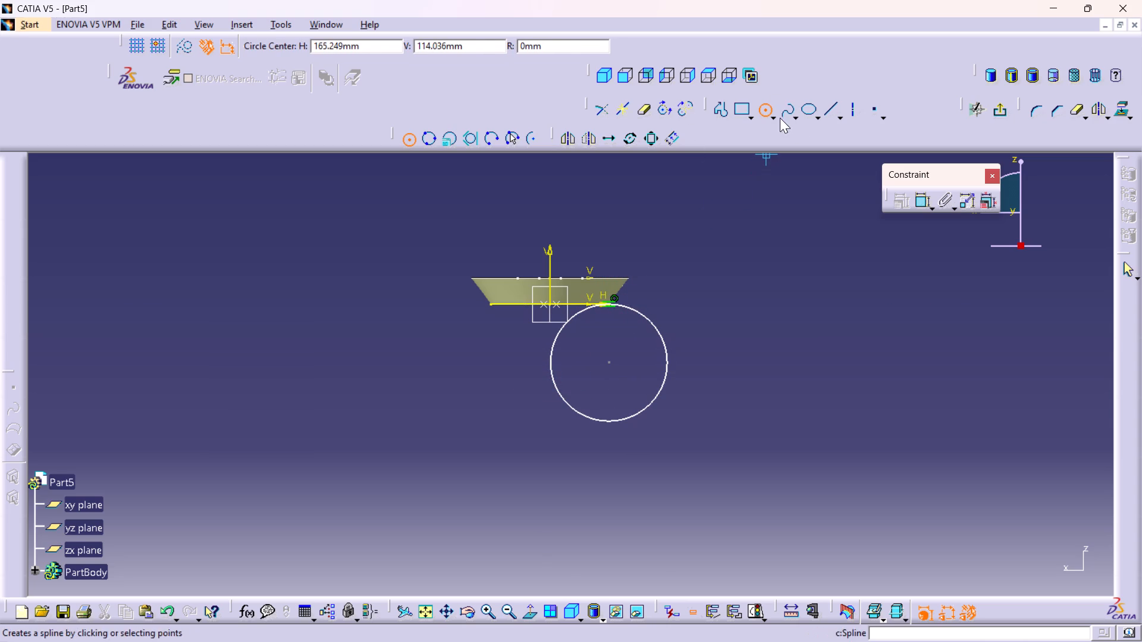
click(763, 105)
Resize the circle freehand through several sizes, leaving it smaller than drawn and attached to the surface's bottom corner.
drag(667, 353, 695, 338)
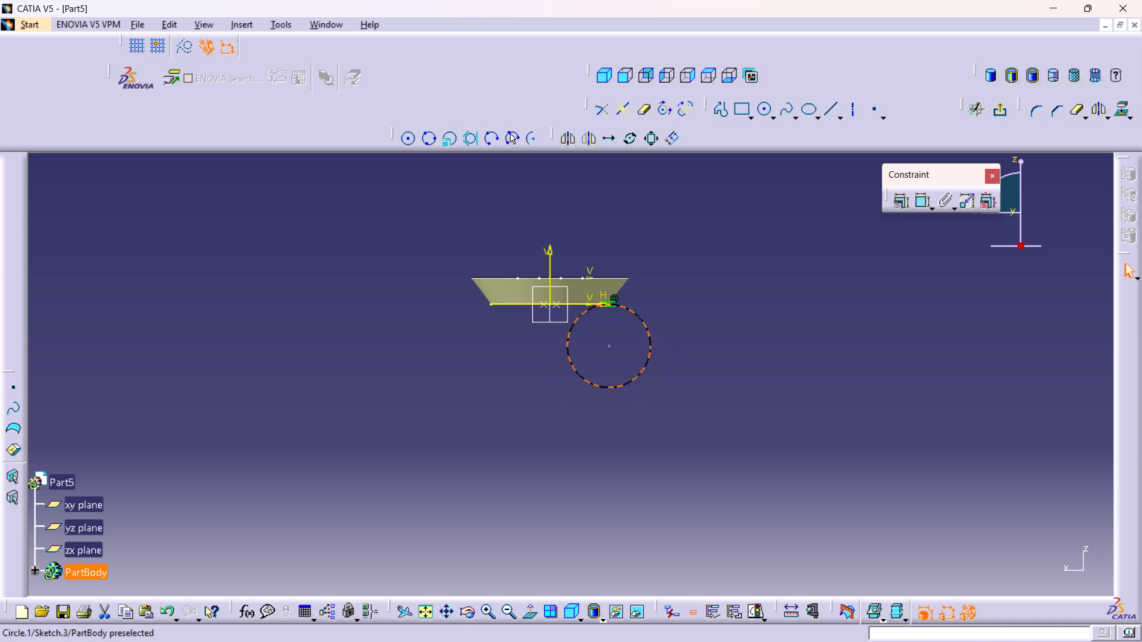
drag(695, 338, 671, 364)
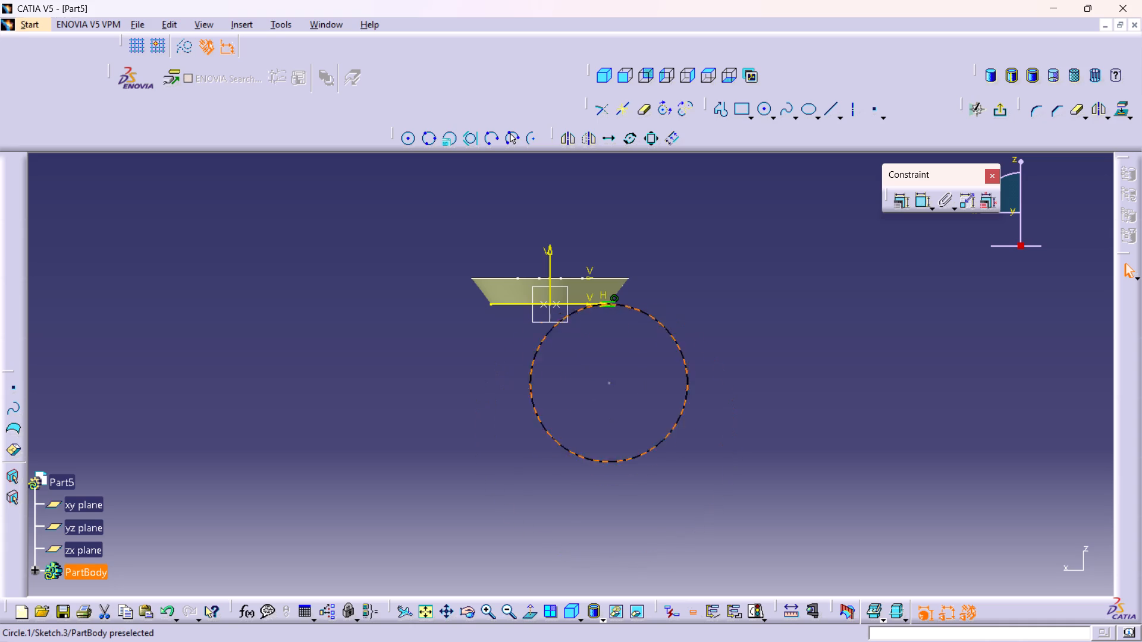
drag(671, 364, 741, 396)
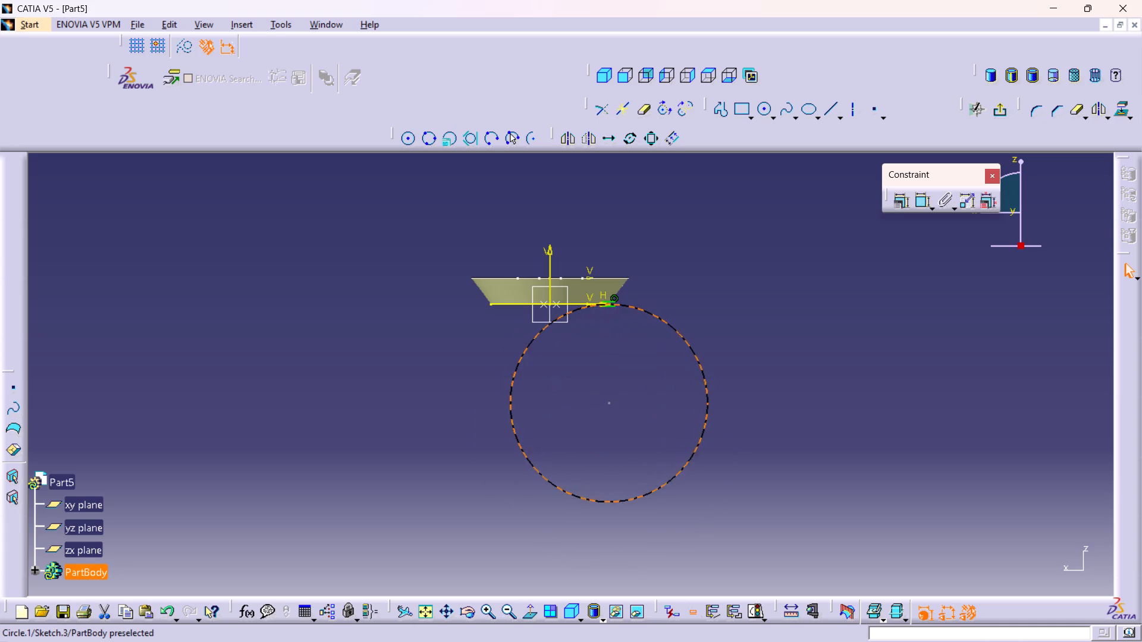
drag(741, 396, 672, 332)
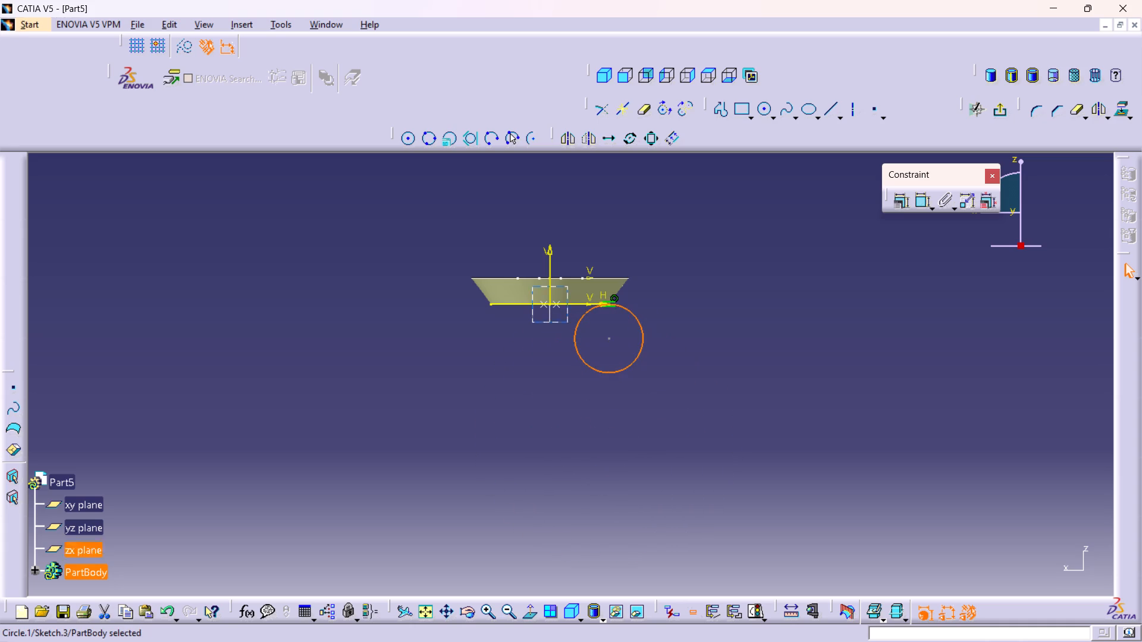
Delete the tangency constraint between the circle and the projected bottom edge.
middle_drag(604, 323, 559, 151)
right_click(604, 323)
middle_drag(563, 202, 334, 550)
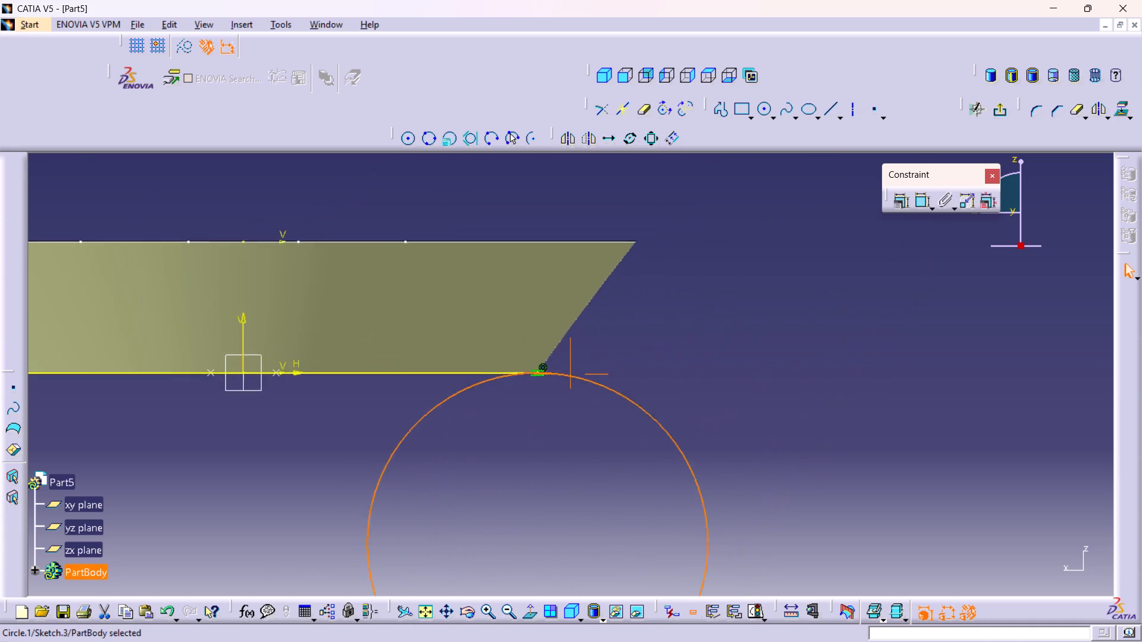
middle_drag(334, 550, 272, 552)
right_click(471, 377)
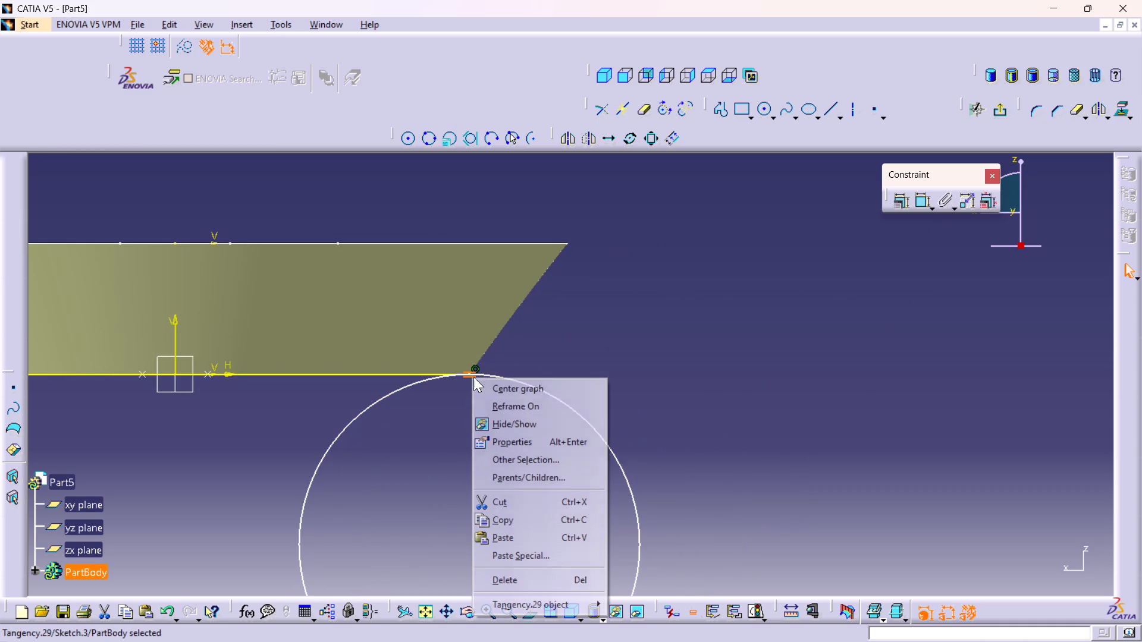
drag(534, 578, 538, 569)
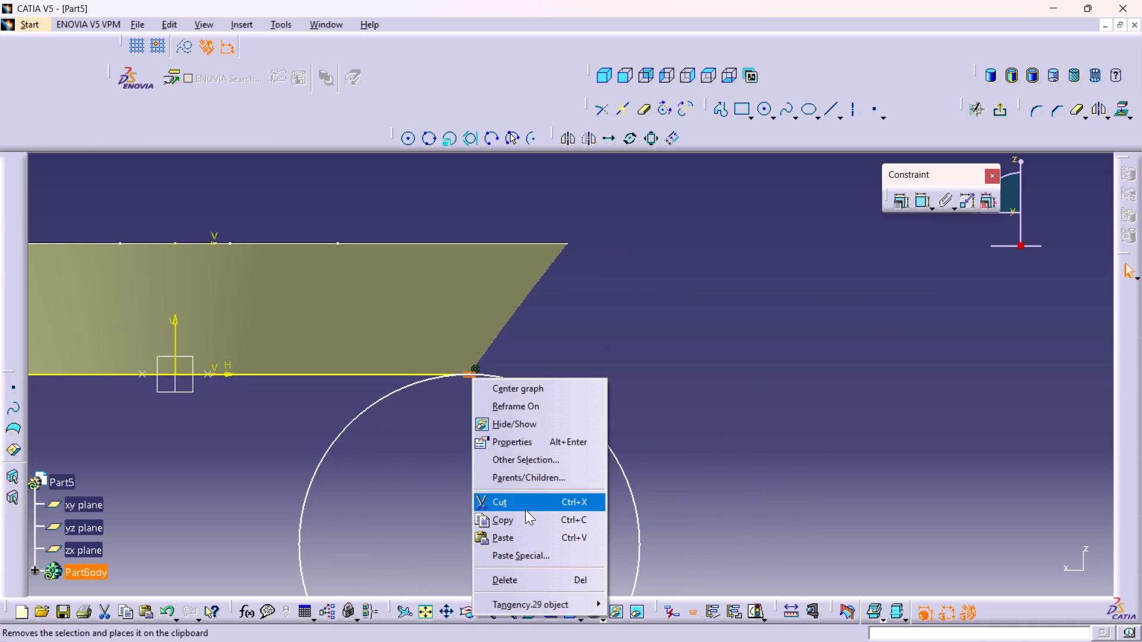
click(519, 580)
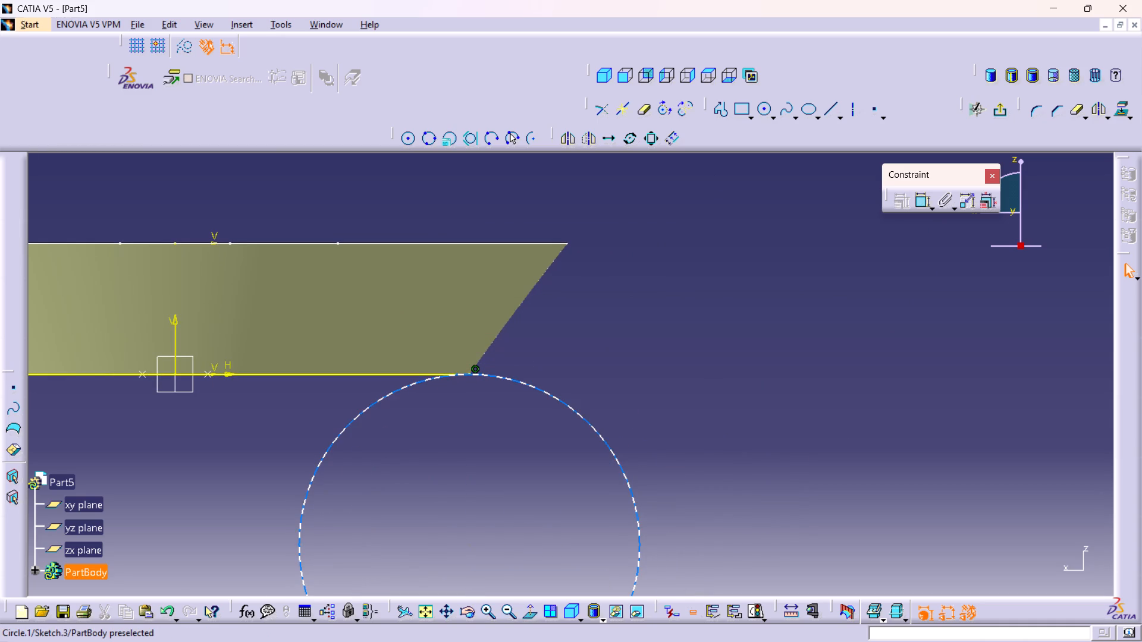
Move the circle outward from the sketch axis while it stays coincident with the surface's bottom corner.
drag(568, 407, 662, 385)
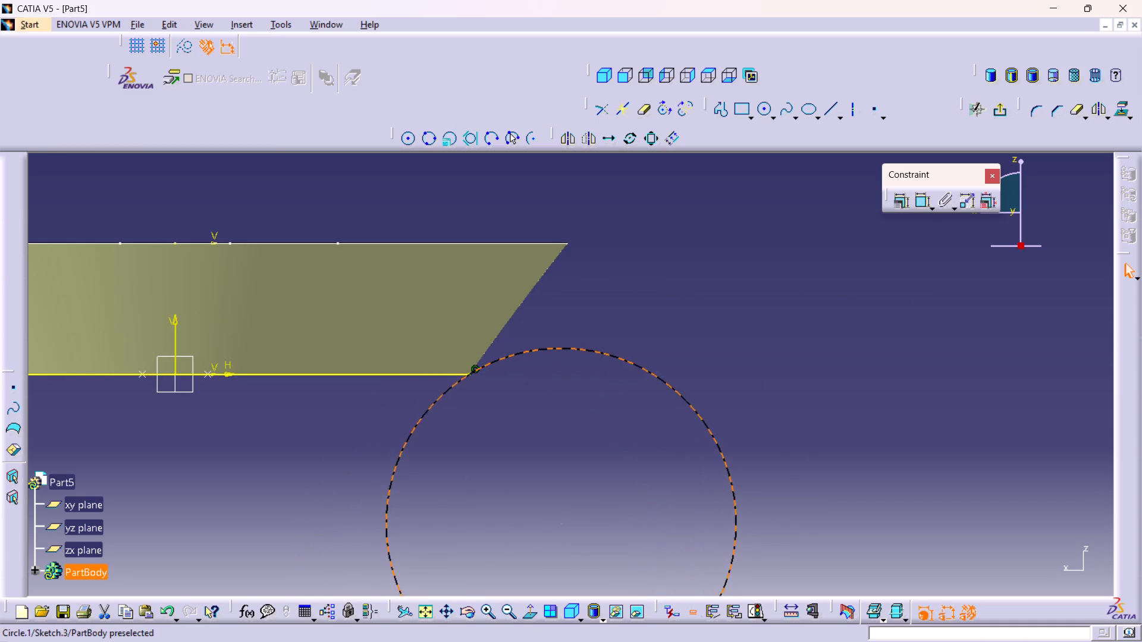
drag(662, 385, 674, 375)
middle_drag(677, 274, 707, 413)
right_click(677, 274)
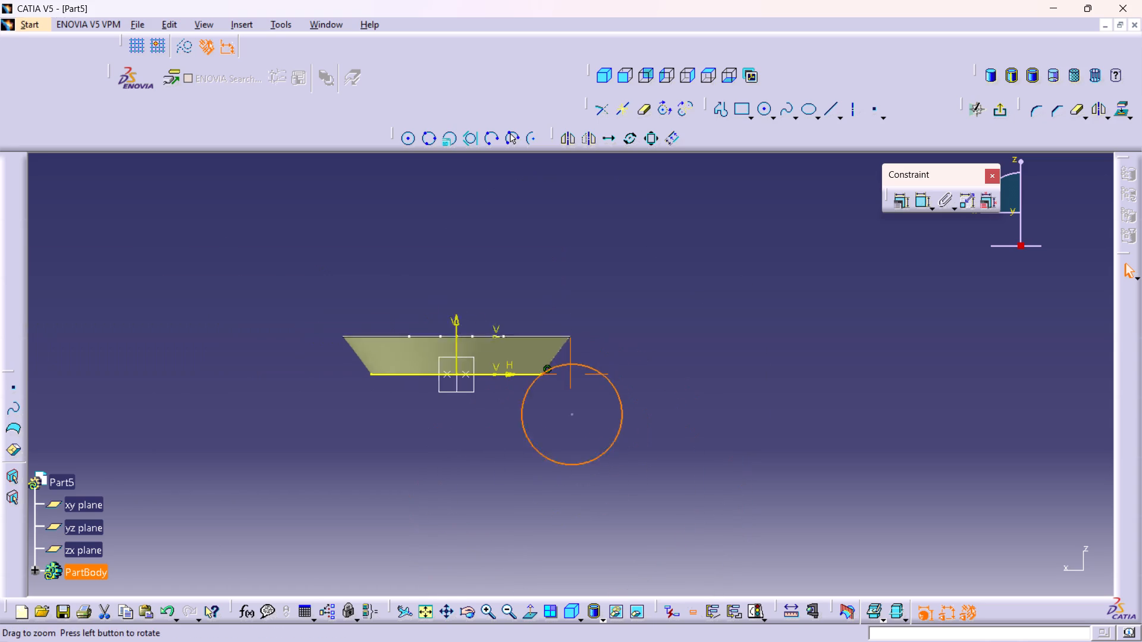
middle_drag(707, 413, 712, 436)
middle_drag(677, 414, 639, 323)
right_drag(677, 414, 675, 404)
scroll(633, 329, down, 1)
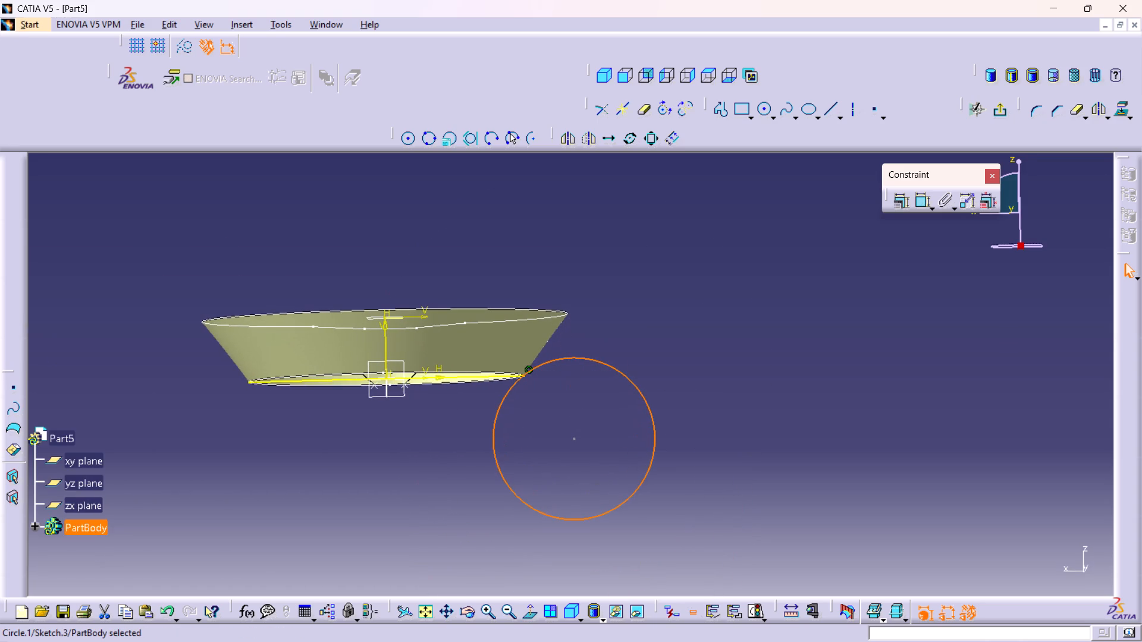
drag(359, 508, 359, 502)
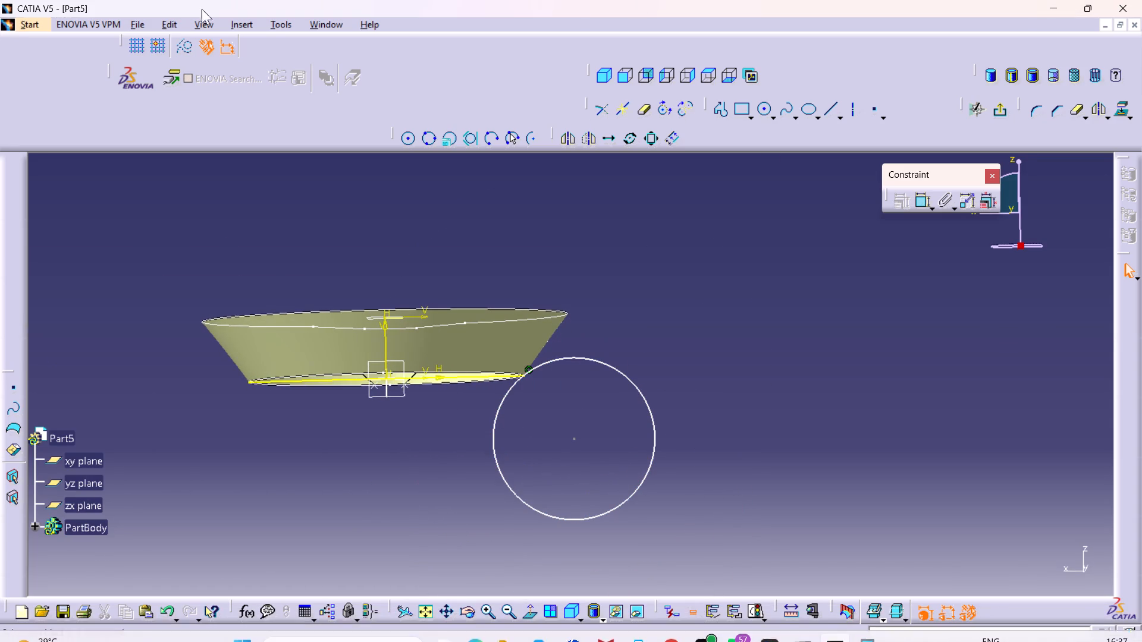
Constrain the circle attached to the surface's bottom corner to a diameter of 110 mm.
click(525, 617)
middle_drag(441, 483, 448, 523)
right_click(441, 483)
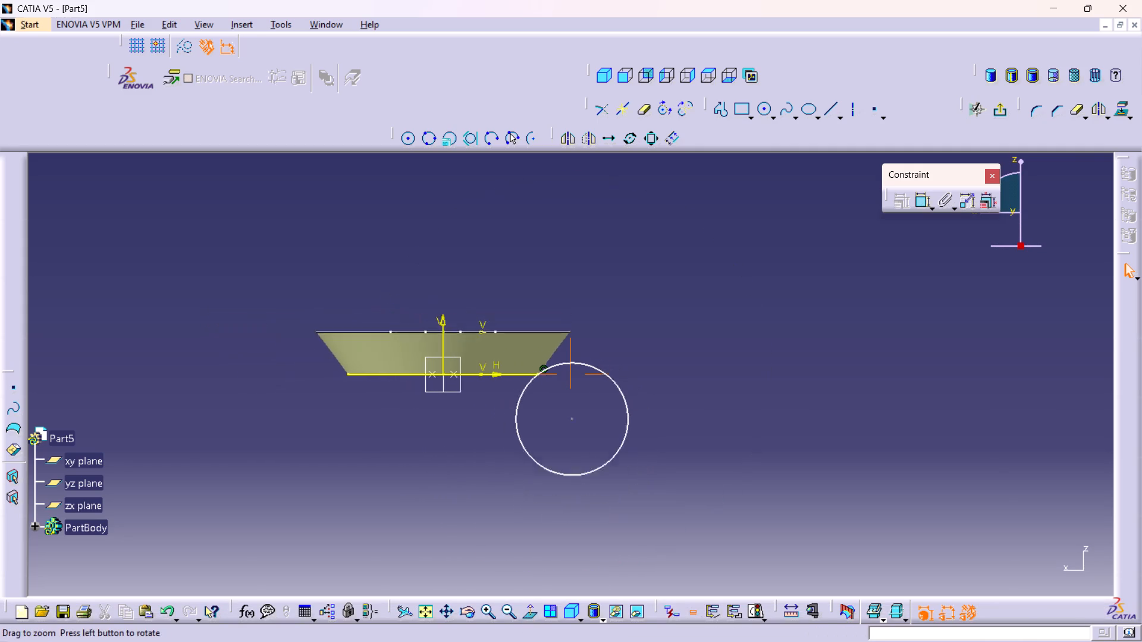
middle_drag(448, 523, 454, 543)
middle_drag(550, 528, 540, 491)
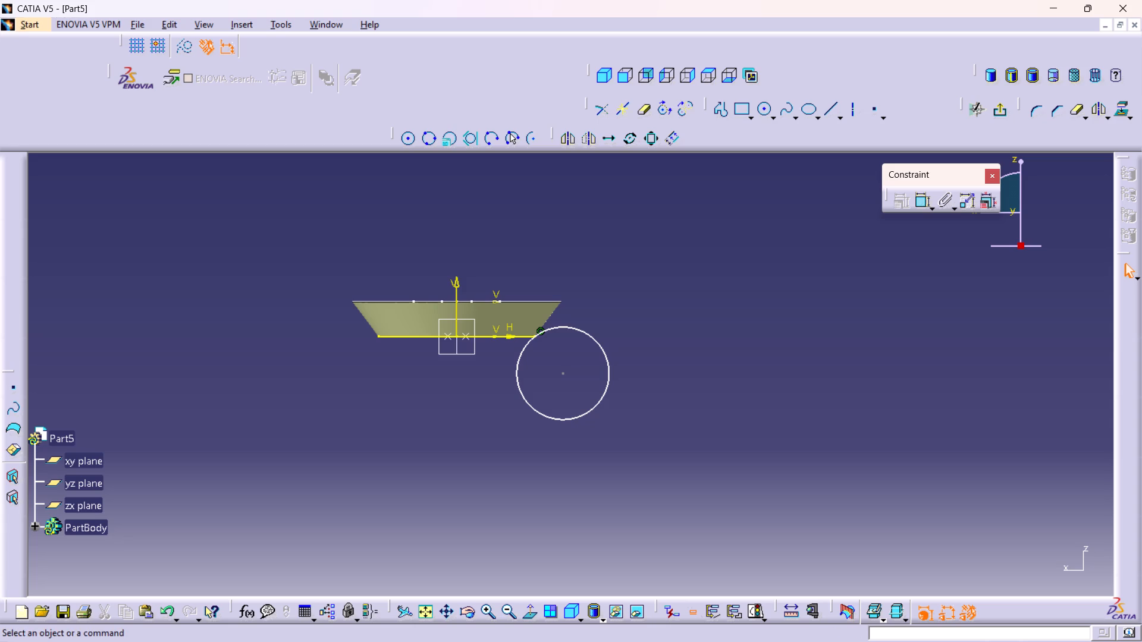
double_click(920, 202)
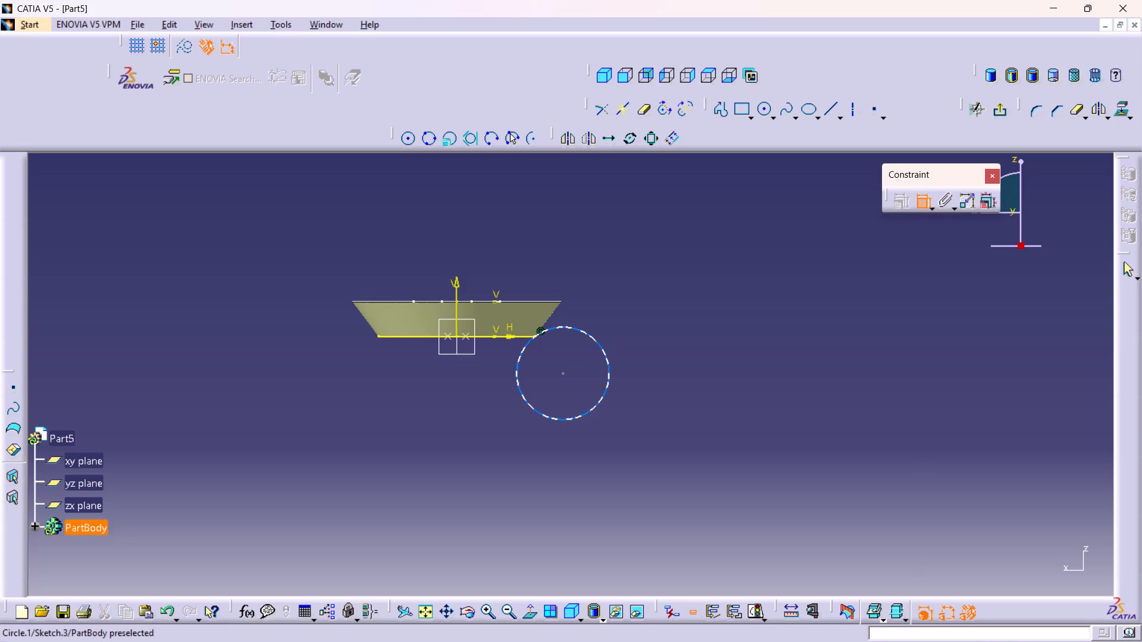
click(601, 343)
click(648, 320)
double_click(654, 311)
text(110)
key(Return)
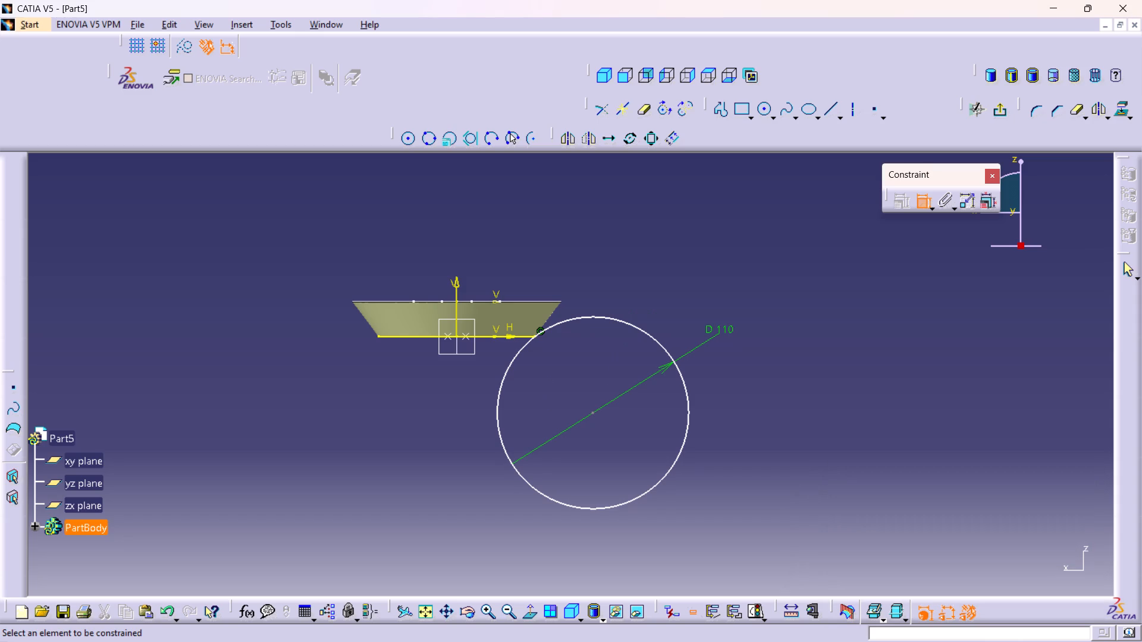
Draw a second circle of about 81.5 mm radius centred on the sketch's vertical axis, below and tangent to the 110 mm circle.
middle_drag(632, 411, 632, 481)
right_click(632, 411)
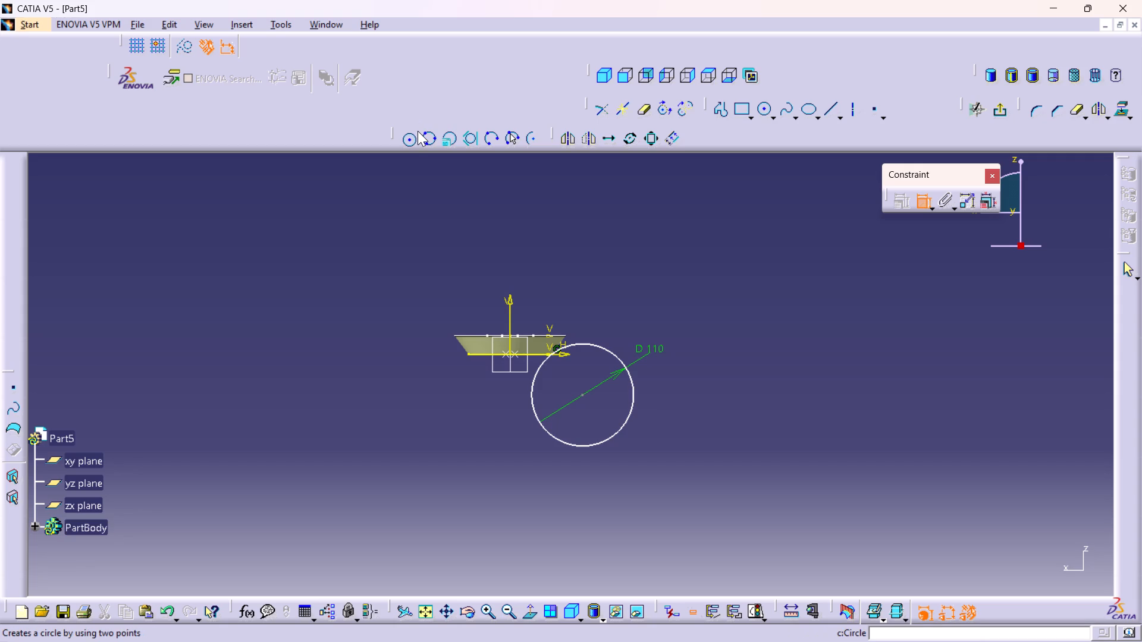
double_click(409, 144)
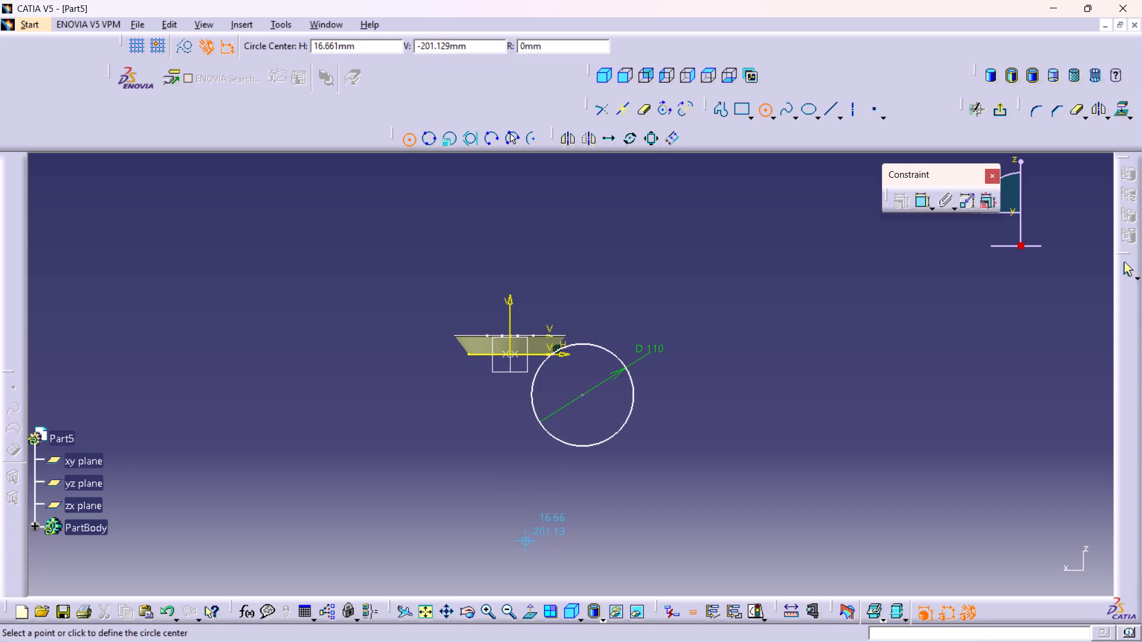
click(510, 498)
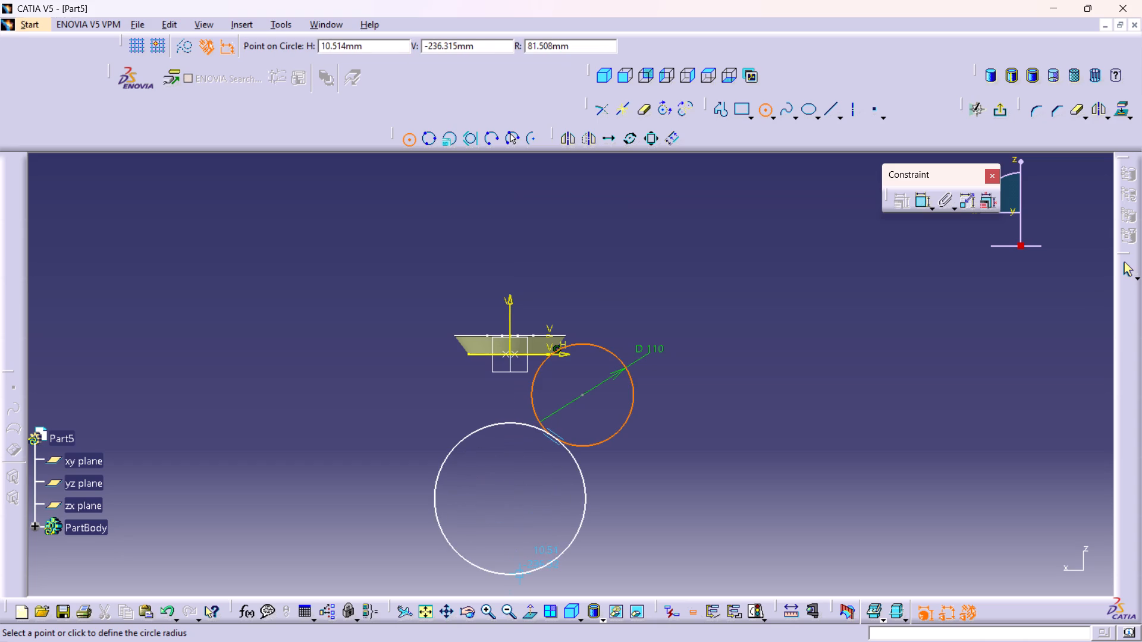
click(519, 575)
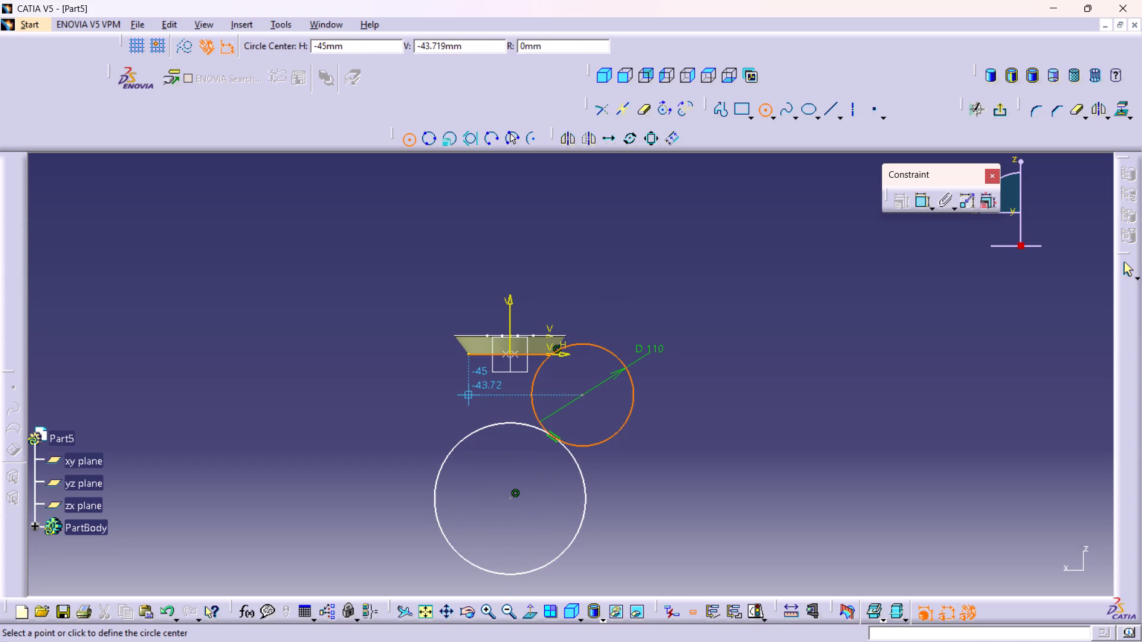
click(407, 135)
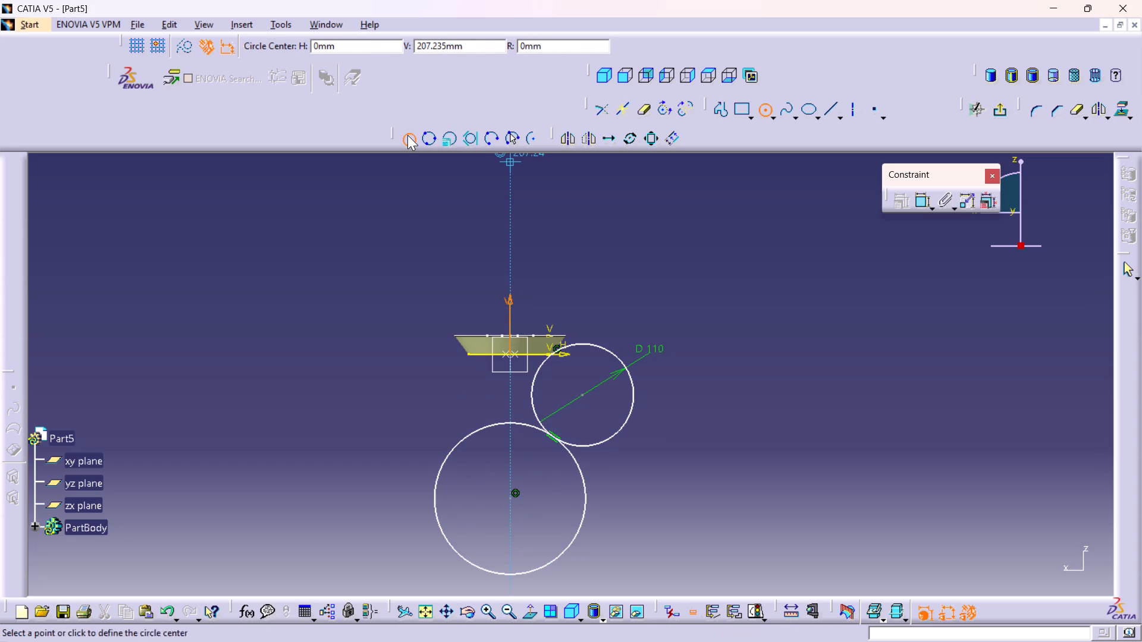
Draw a vertical axis line through the sketch origin, running from above the surface to below the large circle.
click(852, 112)
click(852, 112)
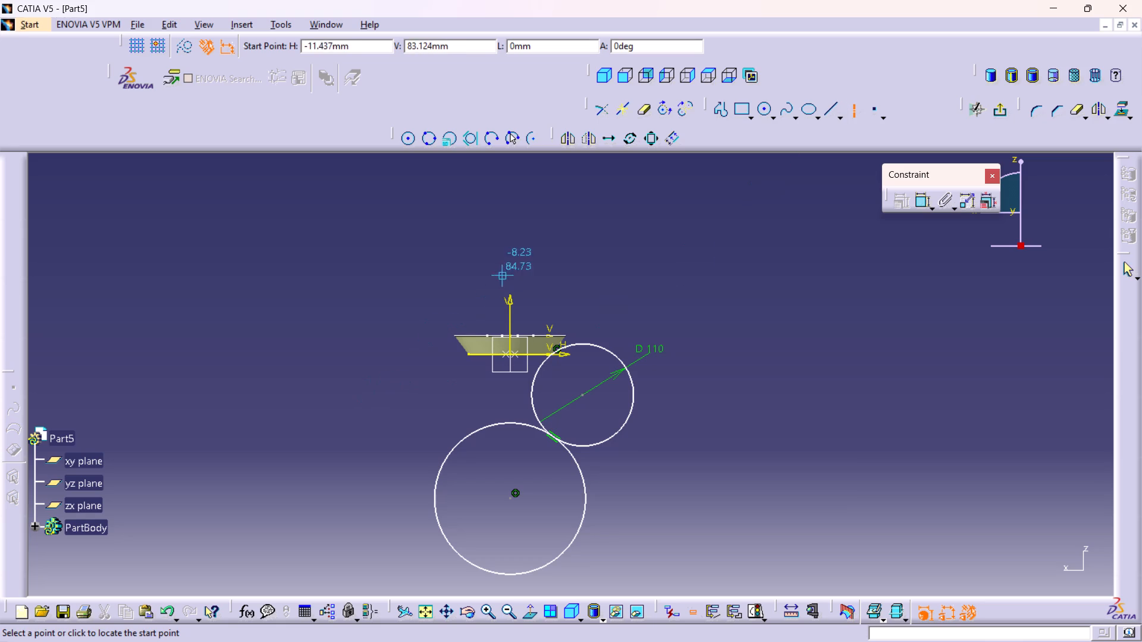
drag(512, 267, 513, 280)
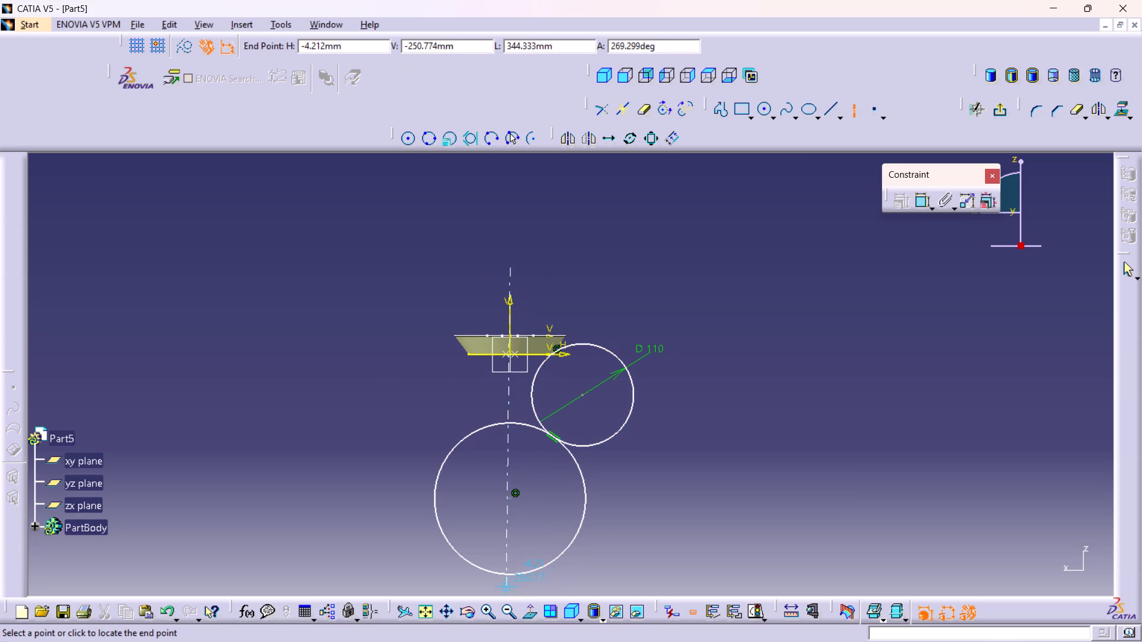
middle_drag(514, 571, 514, 588)
right_click(514, 571)
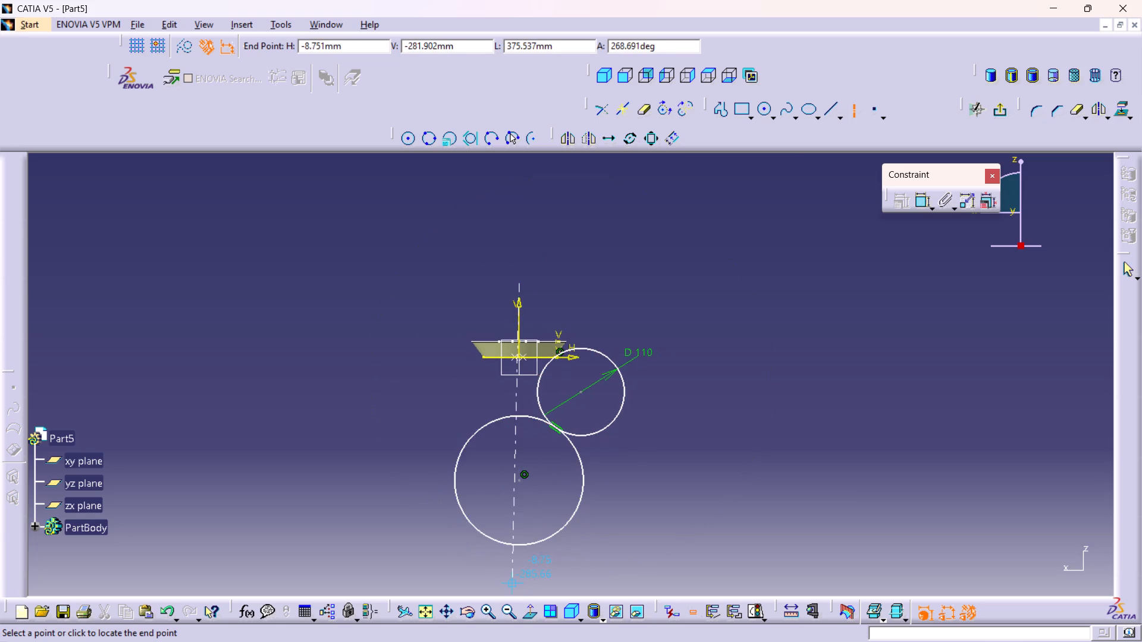
middle_drag(512, 577, 522, 493)
click(529, 517)
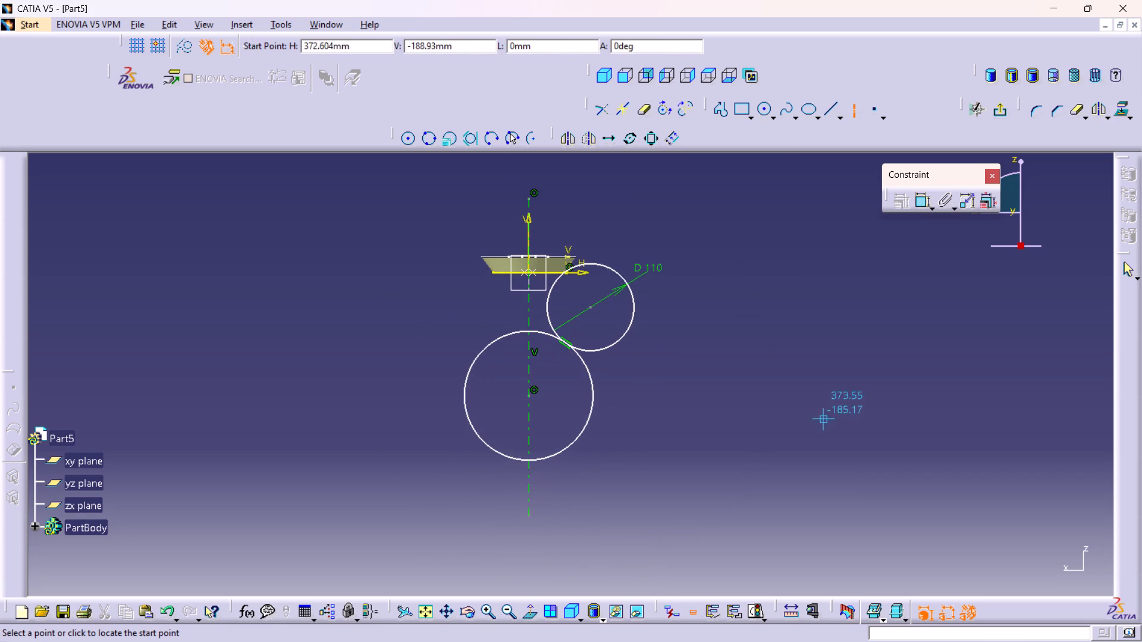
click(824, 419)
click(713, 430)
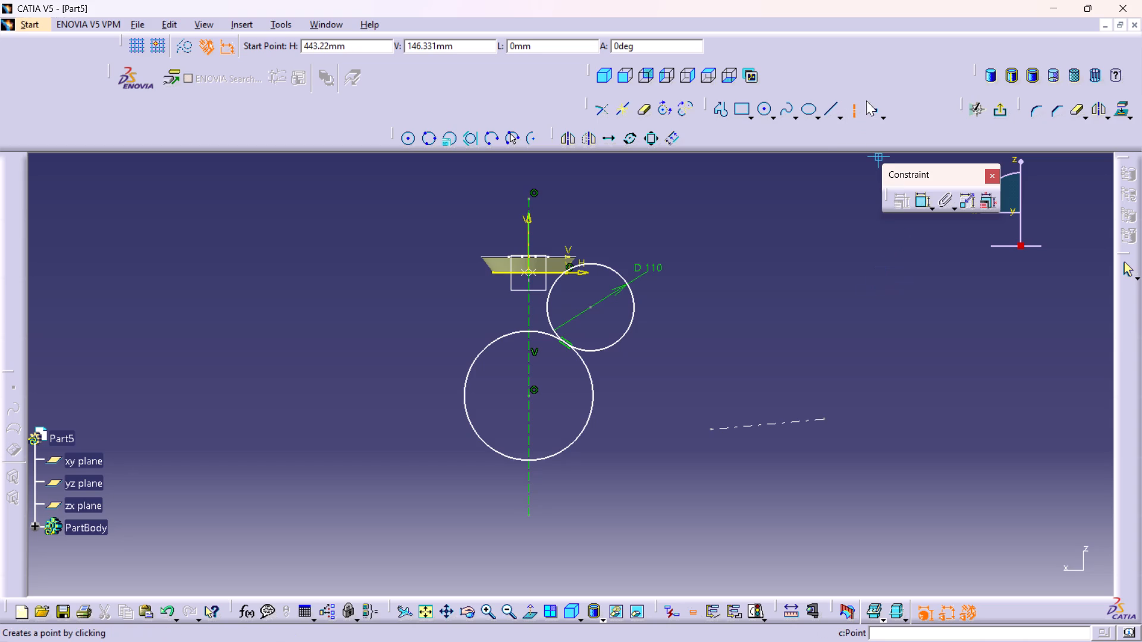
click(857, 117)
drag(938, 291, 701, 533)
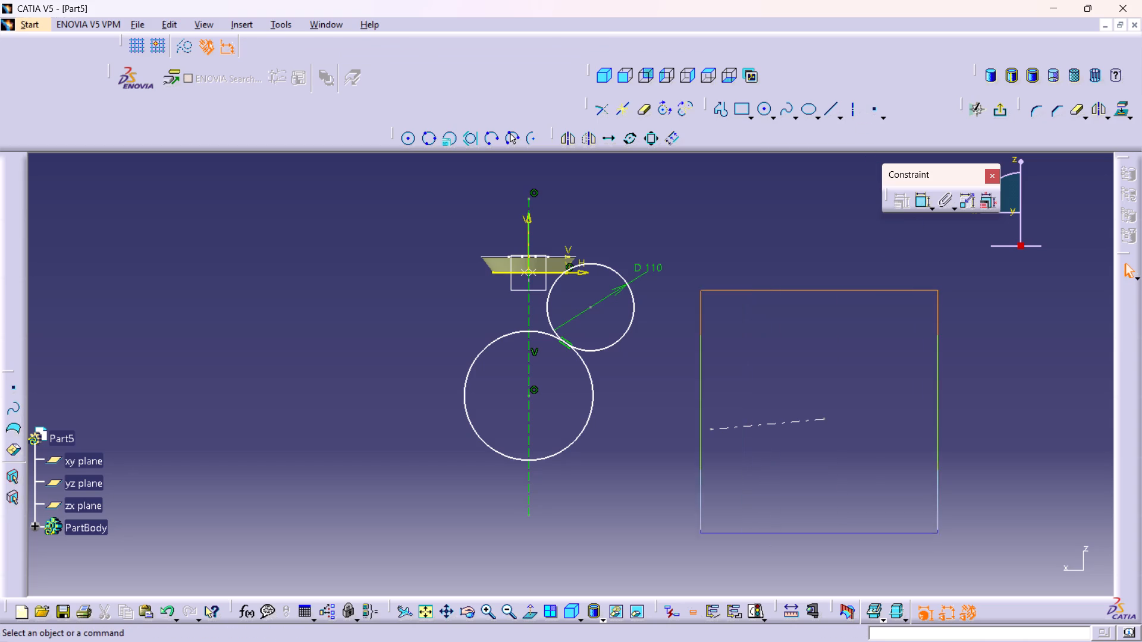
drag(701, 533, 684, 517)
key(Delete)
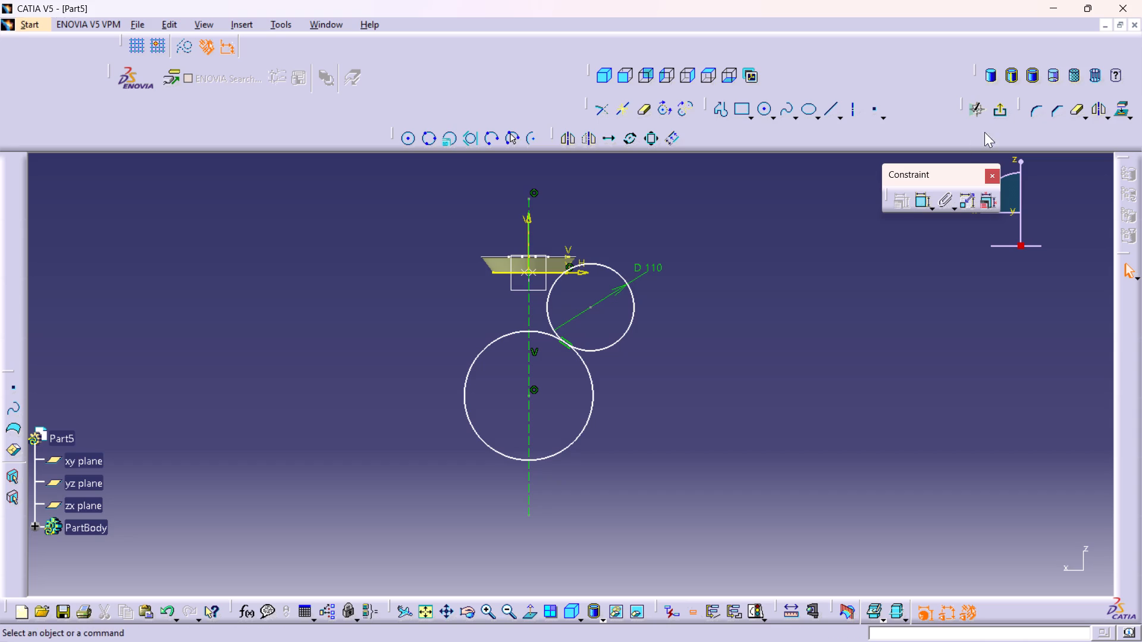
Quick-trim both circles to an S-shaped profile running from the surface's bottom corner through the tangency to the axis at the large circle's lowest point.
double_click(1075, 109)
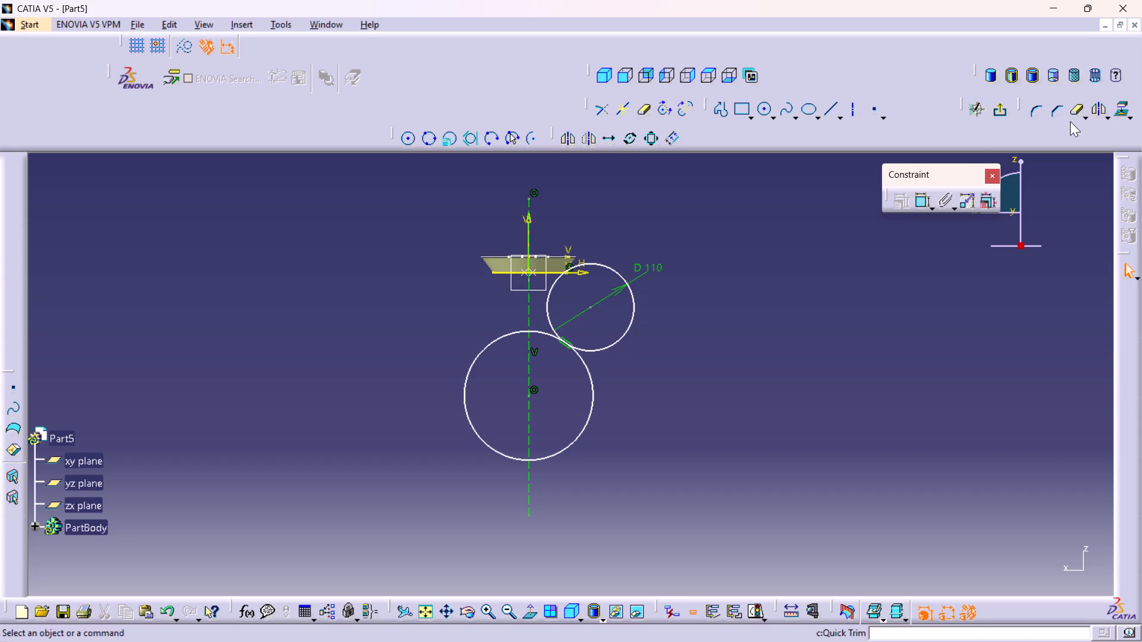
double_click(1076, 110)
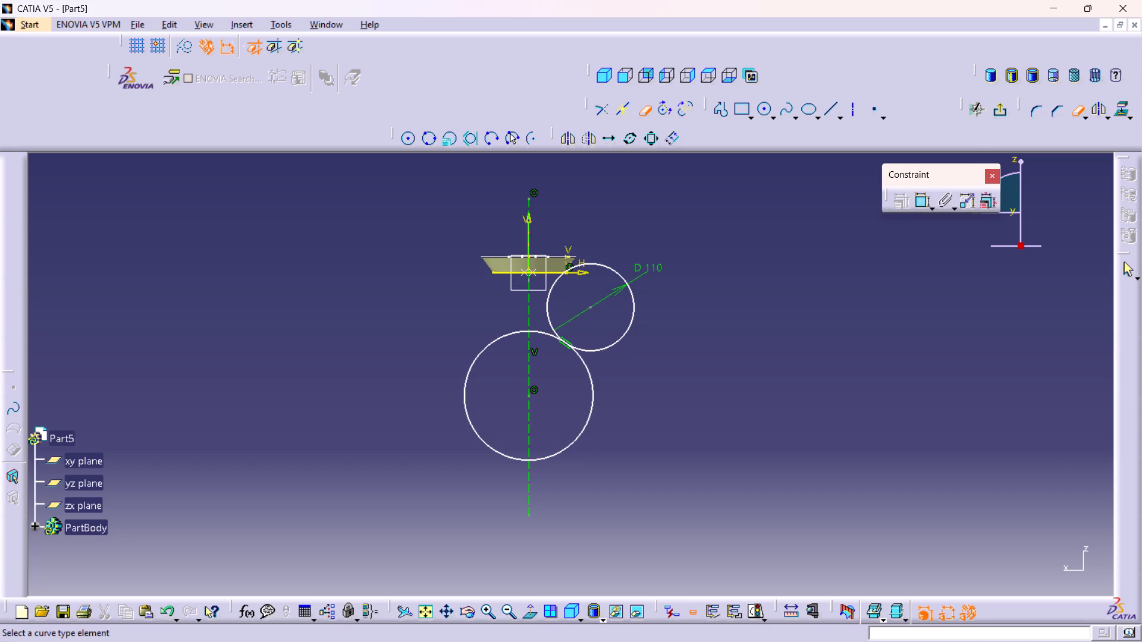
click(626, 334)
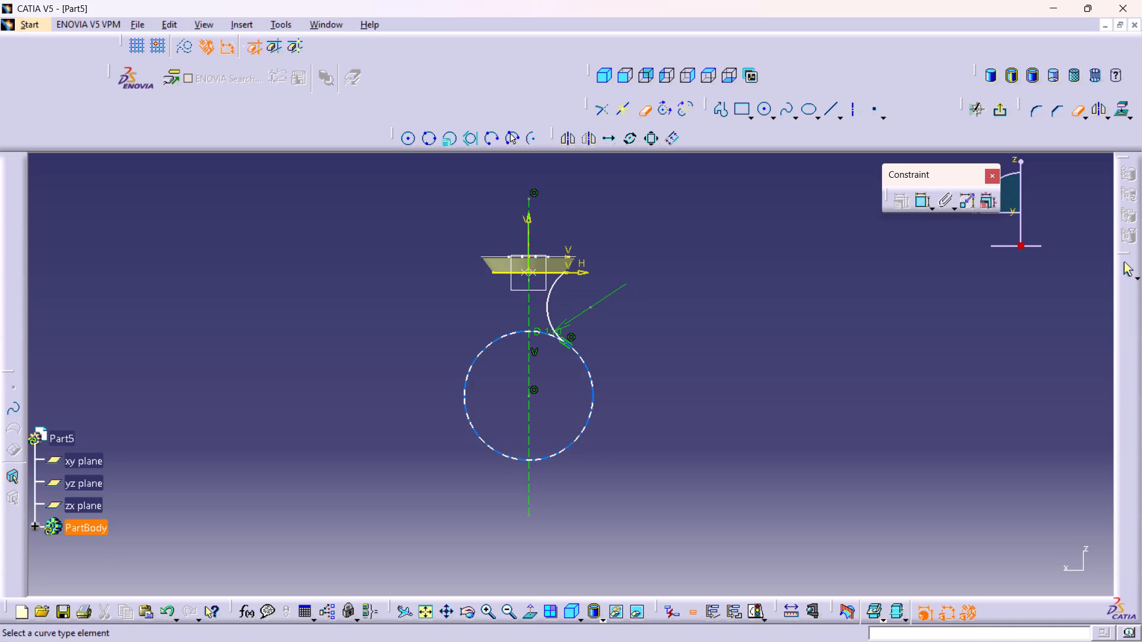
click(506, 338)
click(544, 329)
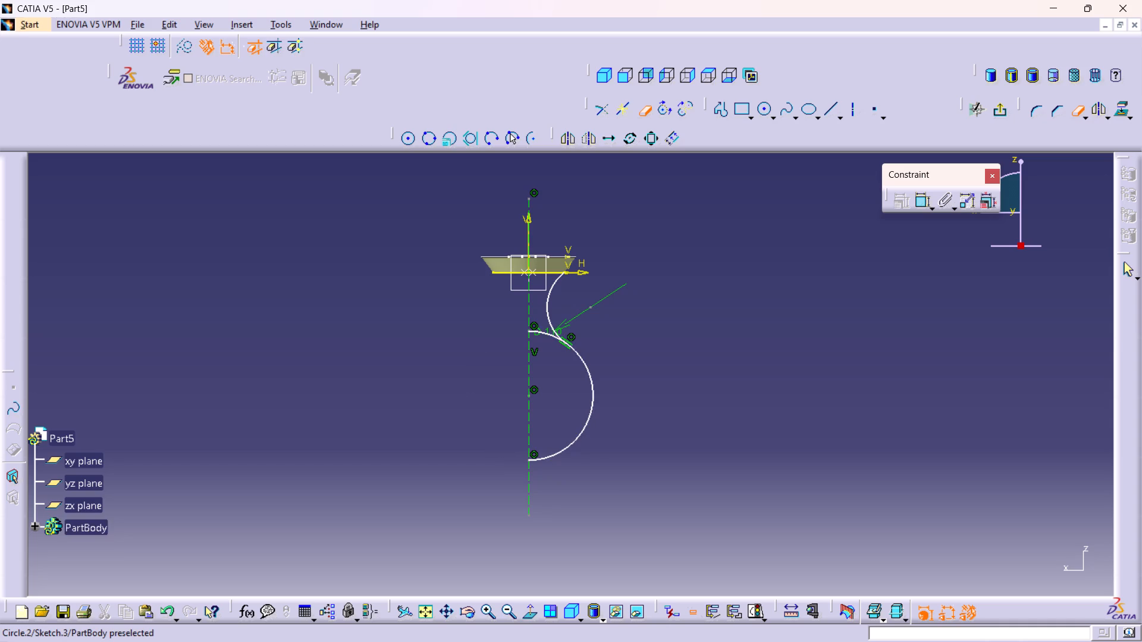
click(544, 334)
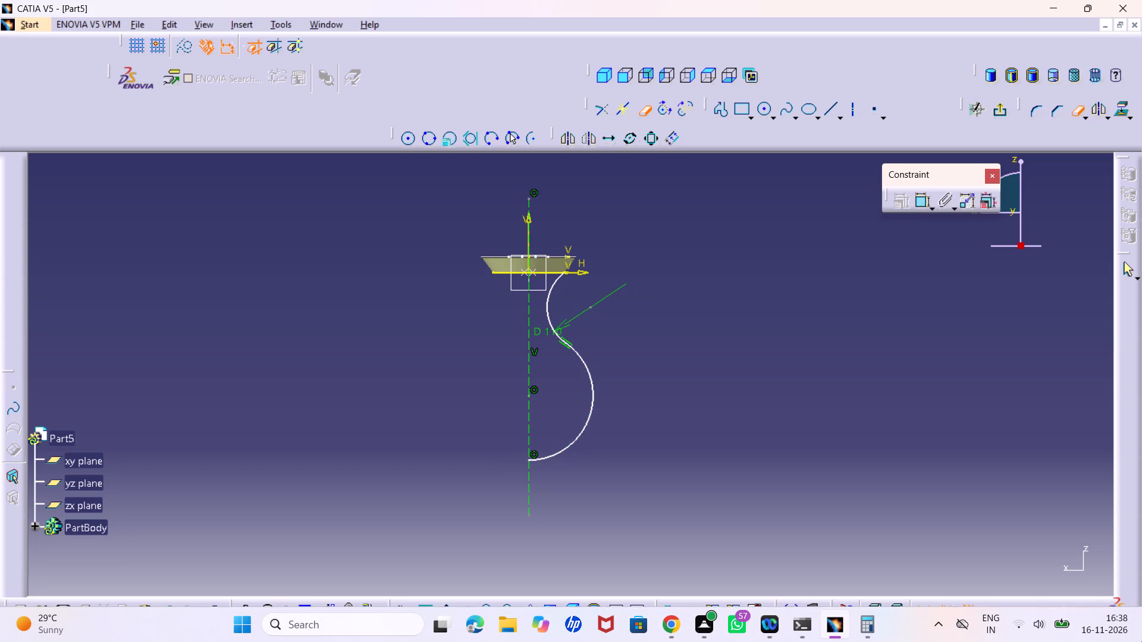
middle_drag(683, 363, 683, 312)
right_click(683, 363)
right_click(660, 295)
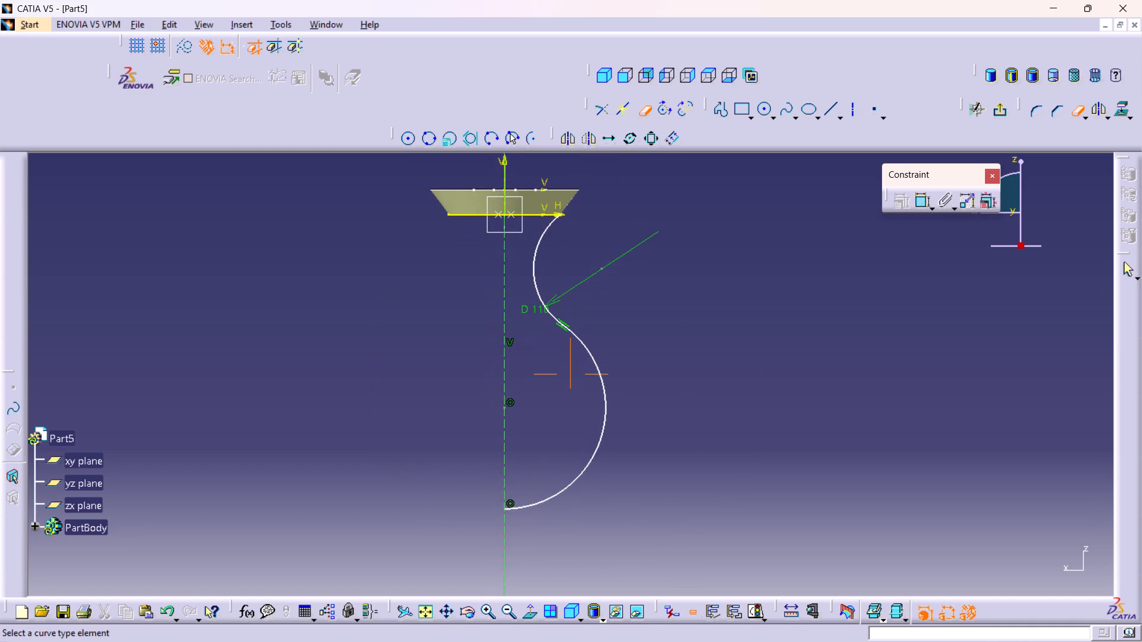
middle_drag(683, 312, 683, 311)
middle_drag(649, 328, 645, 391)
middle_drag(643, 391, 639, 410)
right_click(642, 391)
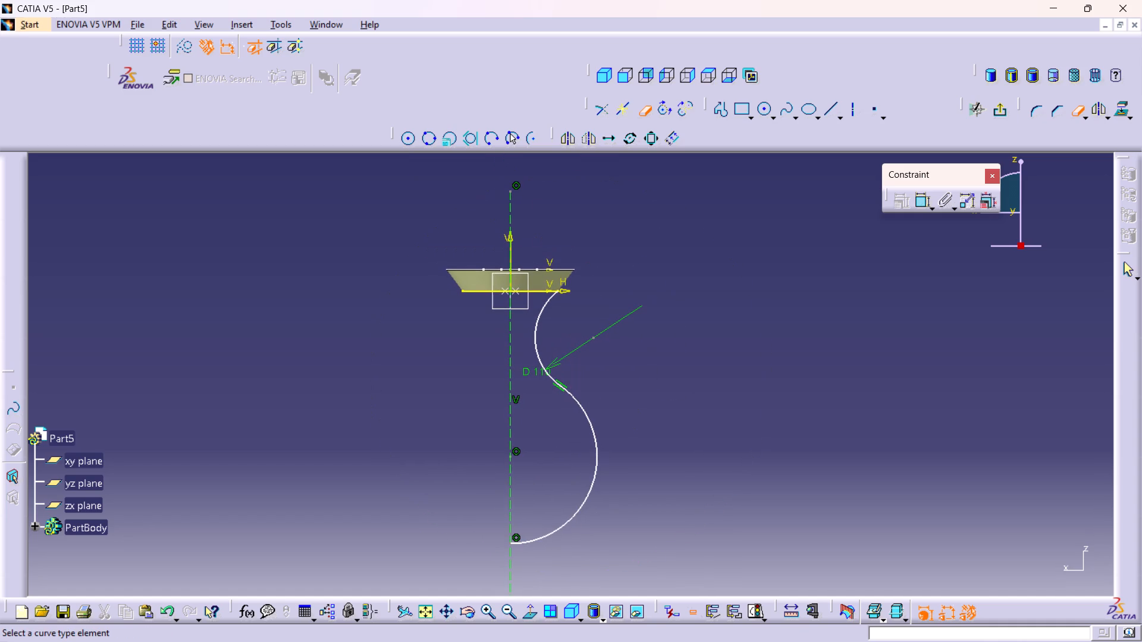
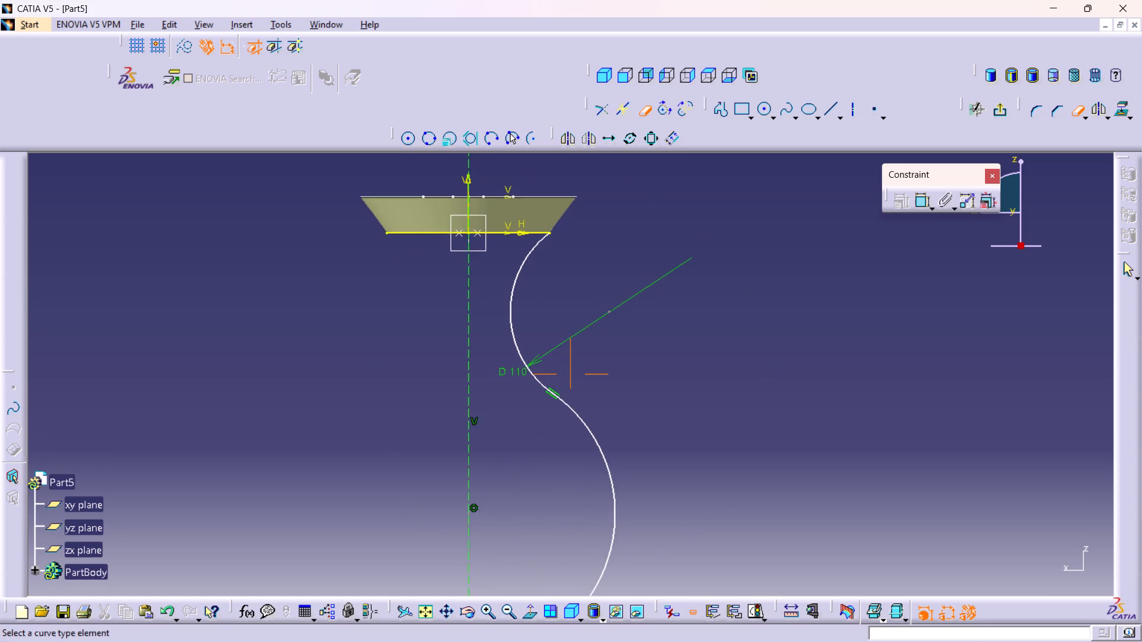
Constrain the large lower arc of the profile to a radius of 95 mm.
middle_drag(522, 405, 527, 432)
right_click(522, 403)
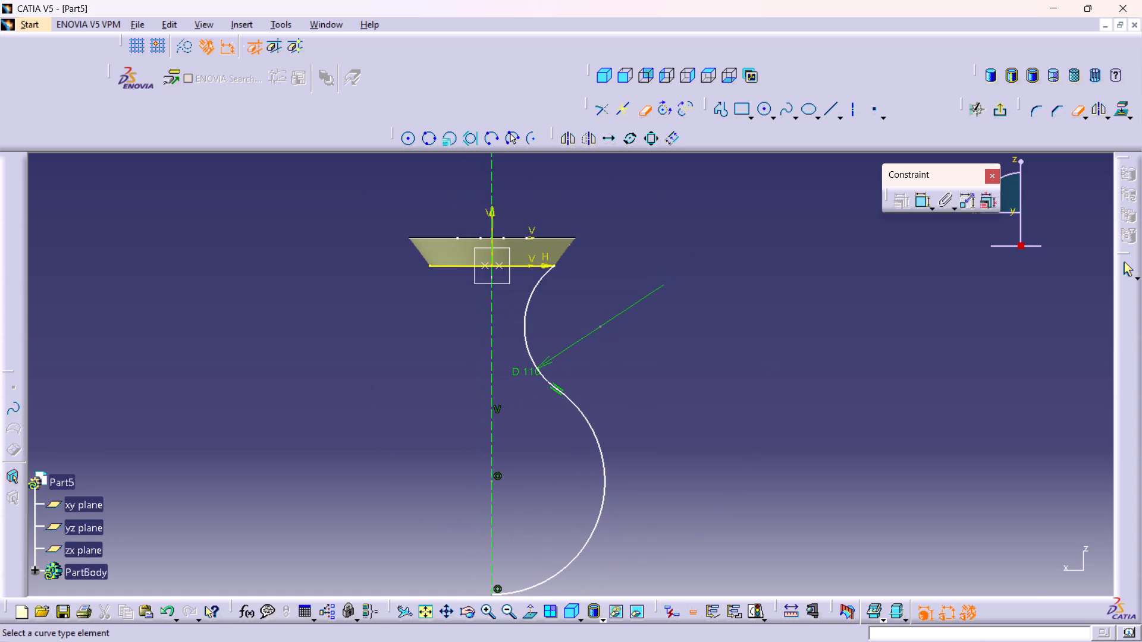
middle_drag(527, 448, 529, 455)
right_click(527, 448)
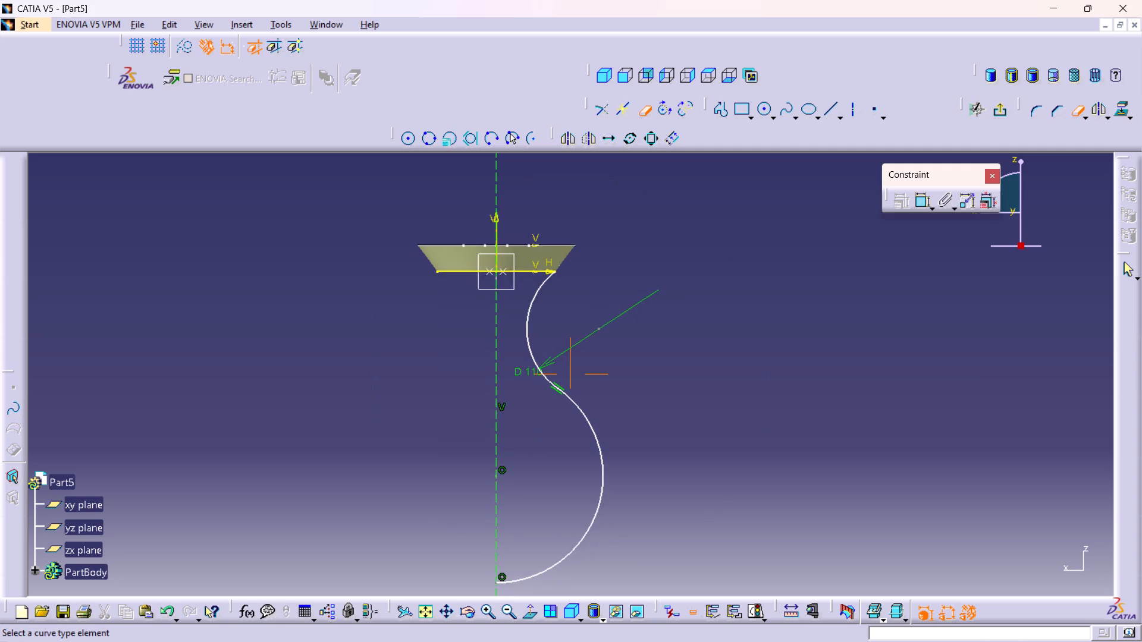
middle_drag(529, 455, 532, 473)
middle_drag(557, 448, 633, 455)
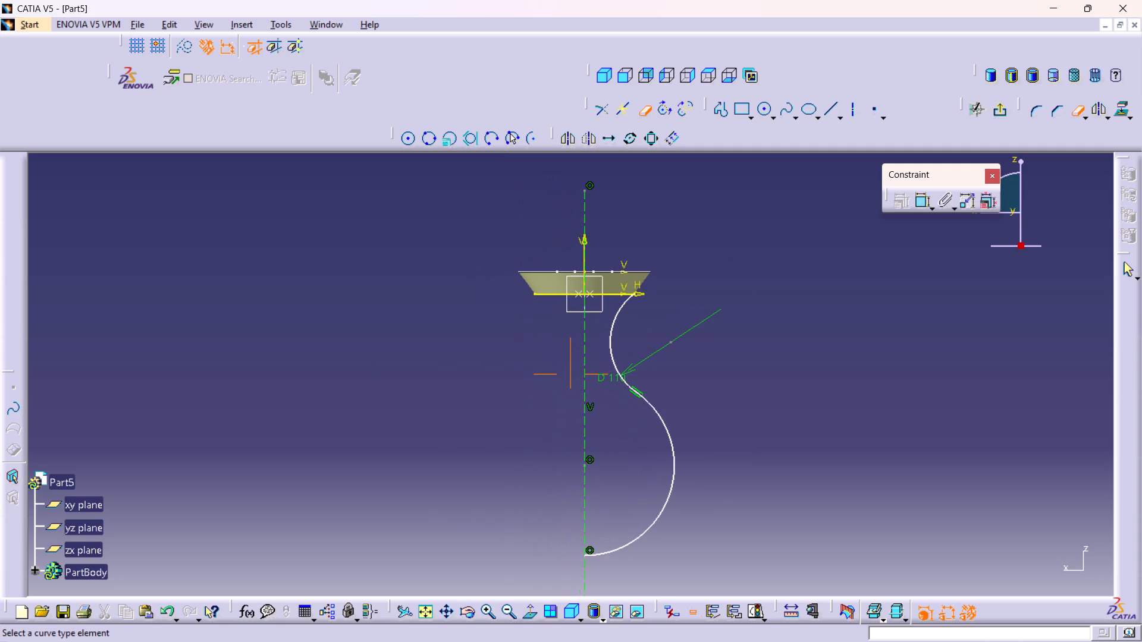
middle_drag(633, 455, 605, 456)
middle_drag(605, 456, 615, 458)
scroll(594, 464, up, 1)
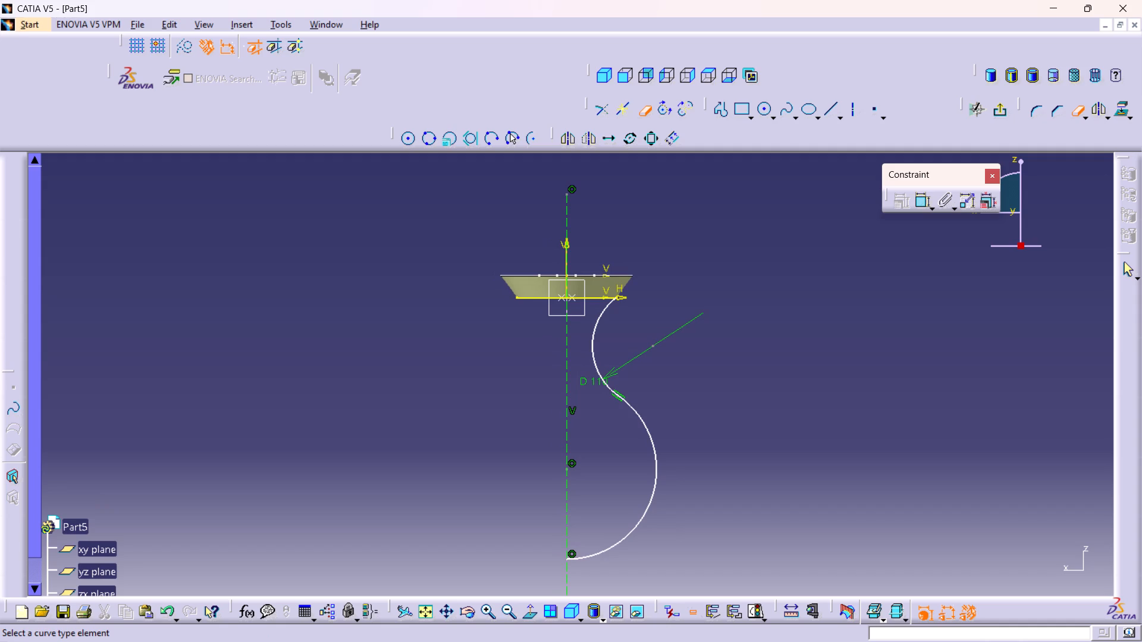
double_click(919, 202)
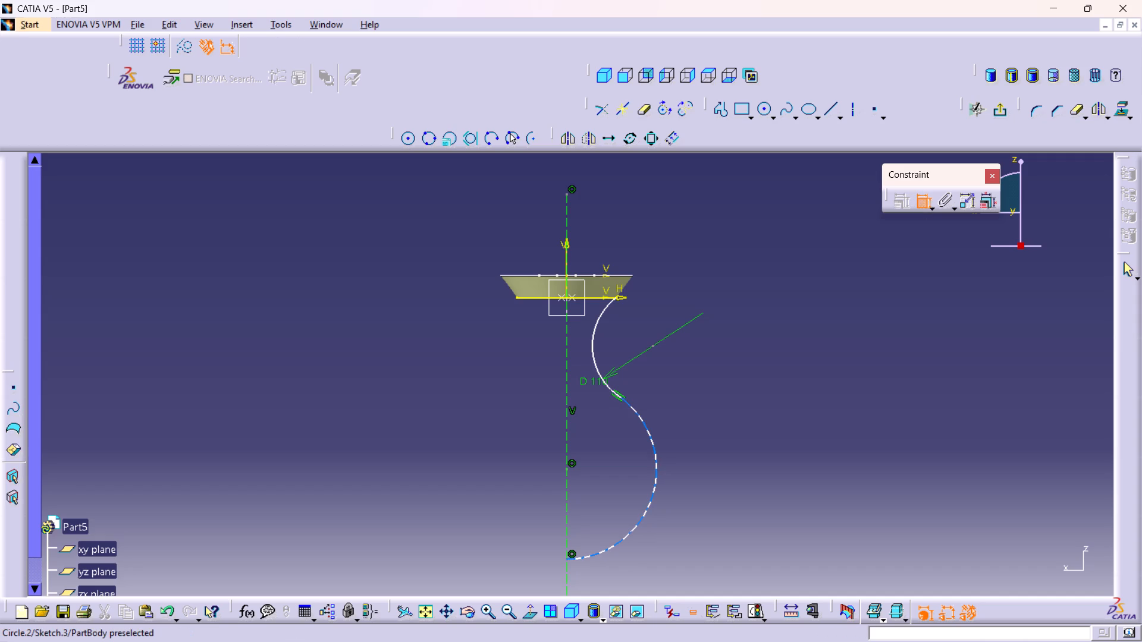
click(656, 441)
click(683, 424)
double_click(676, 420)
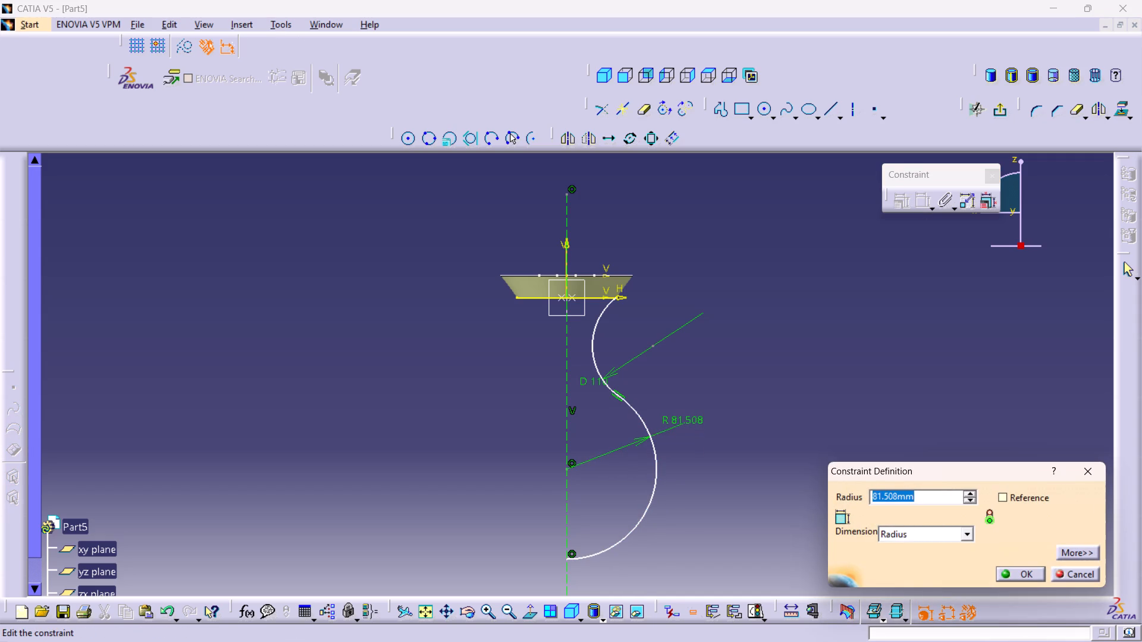
text(95)
key(Return)
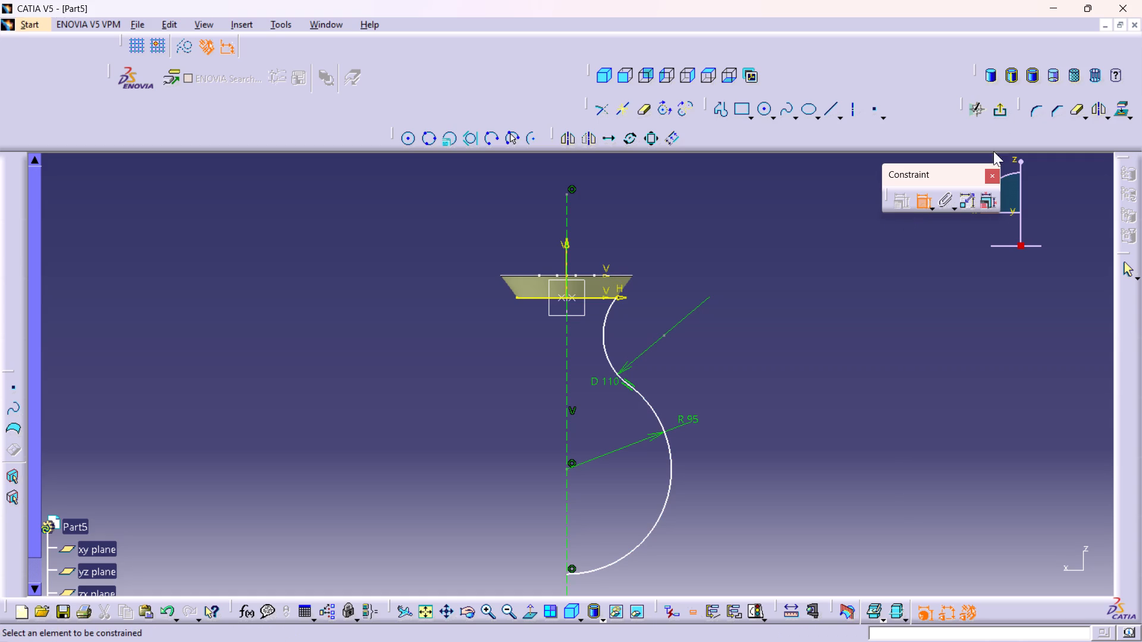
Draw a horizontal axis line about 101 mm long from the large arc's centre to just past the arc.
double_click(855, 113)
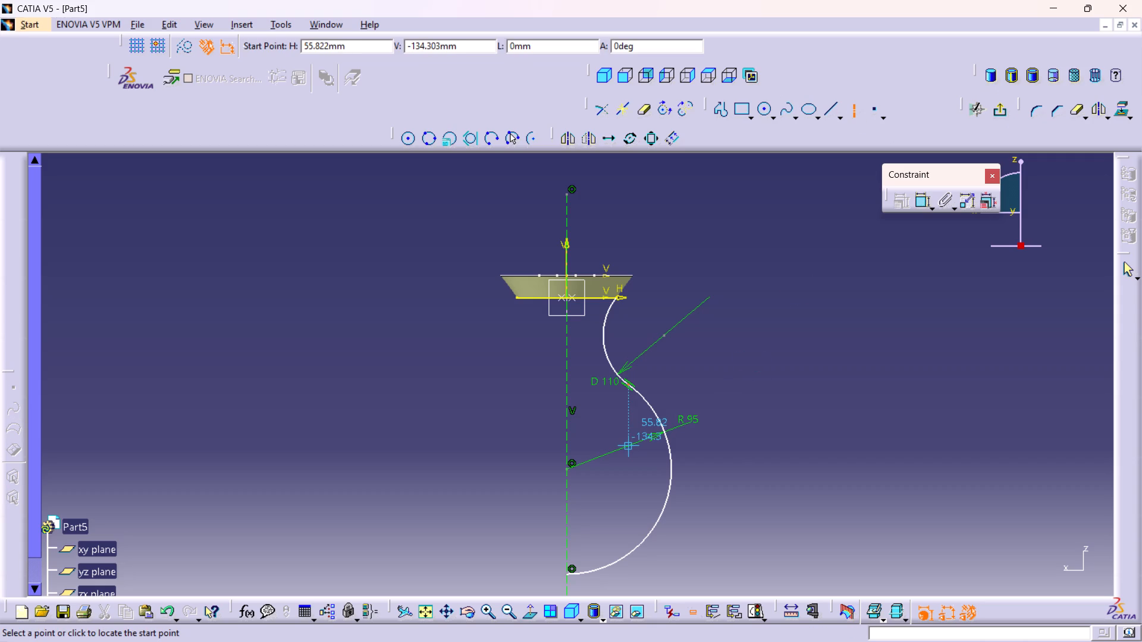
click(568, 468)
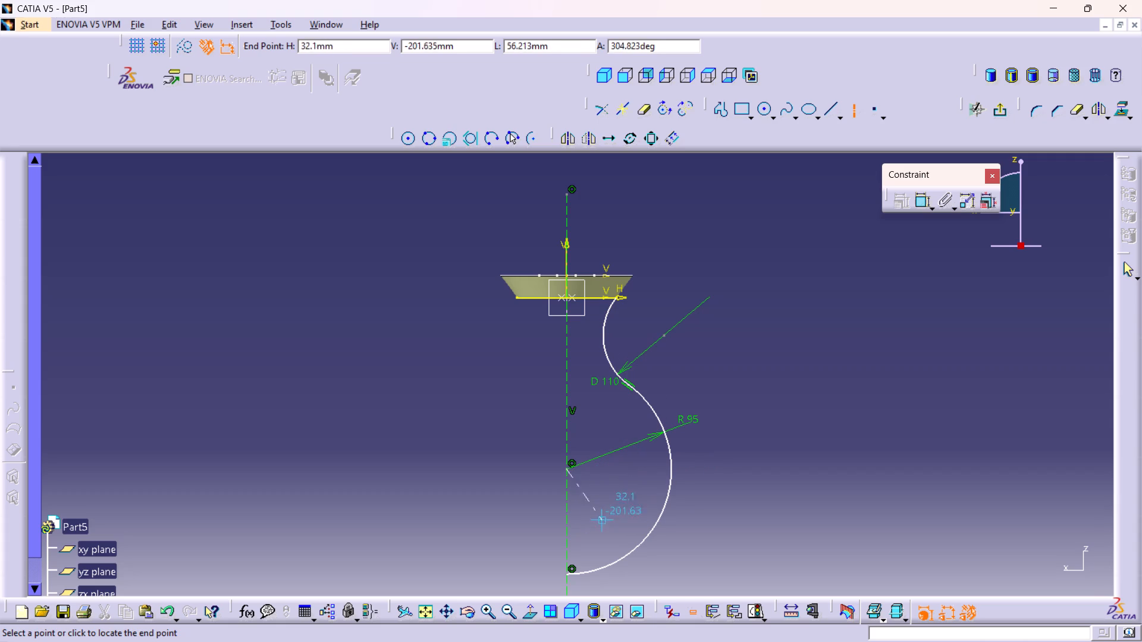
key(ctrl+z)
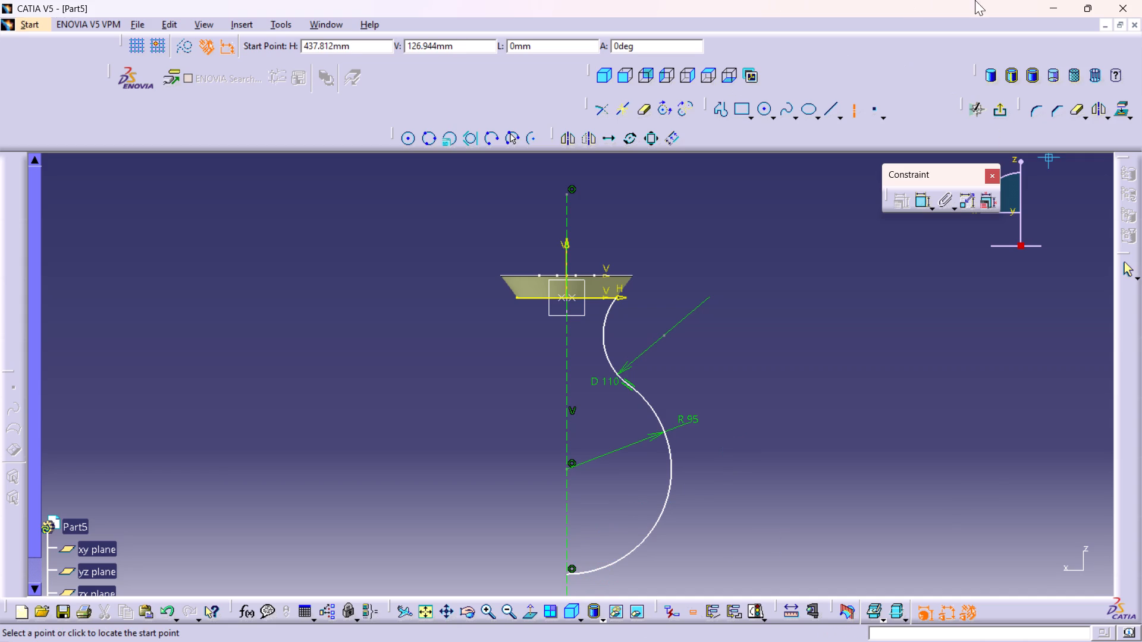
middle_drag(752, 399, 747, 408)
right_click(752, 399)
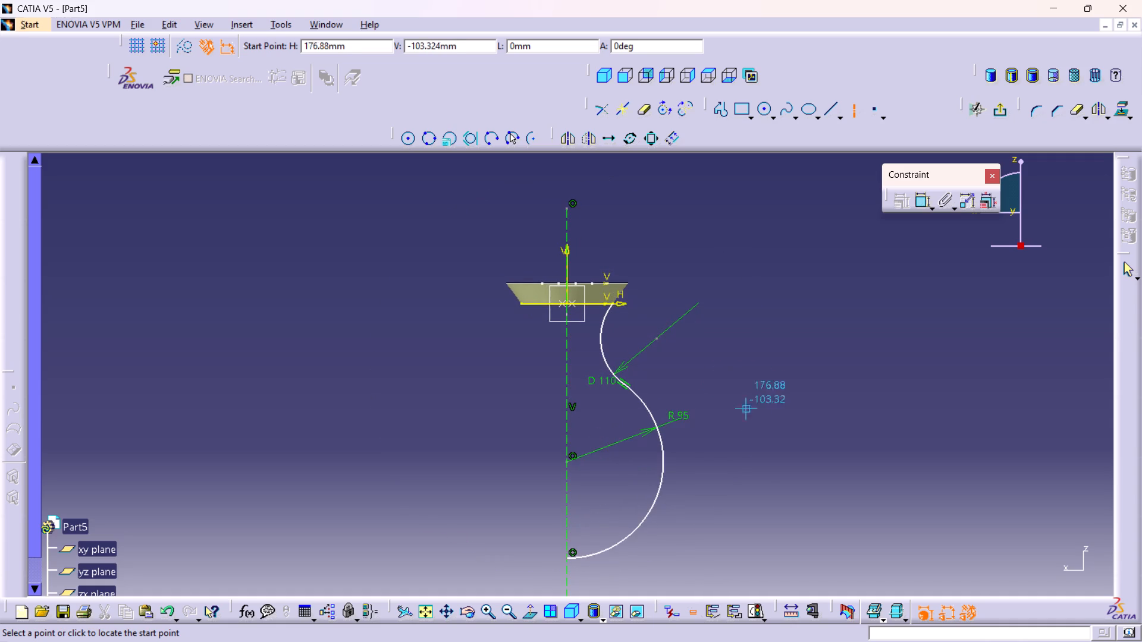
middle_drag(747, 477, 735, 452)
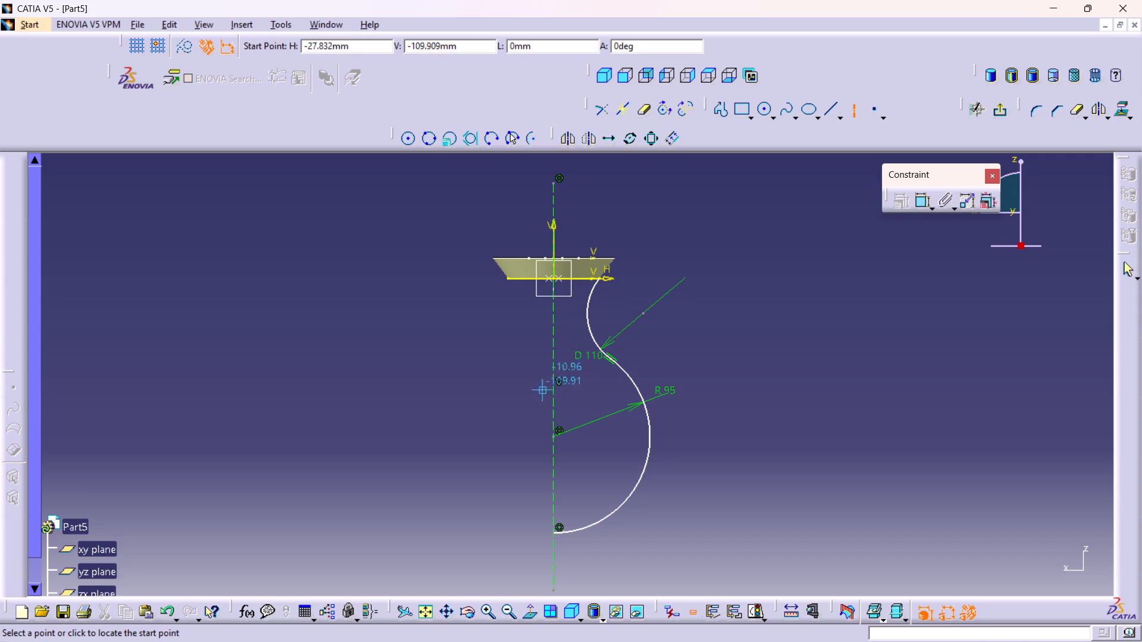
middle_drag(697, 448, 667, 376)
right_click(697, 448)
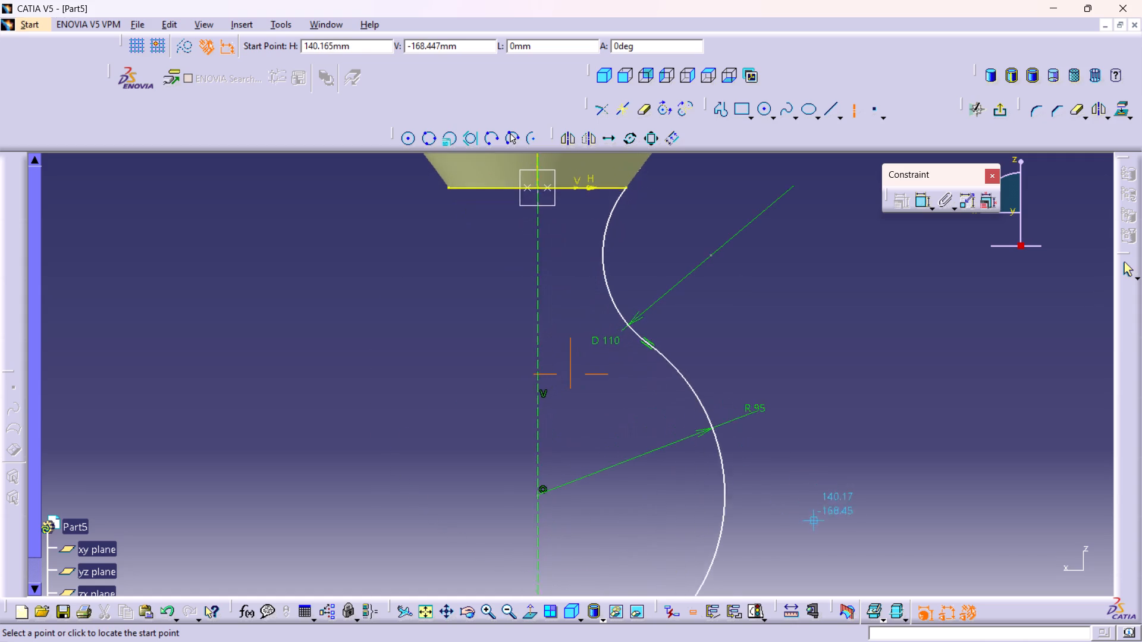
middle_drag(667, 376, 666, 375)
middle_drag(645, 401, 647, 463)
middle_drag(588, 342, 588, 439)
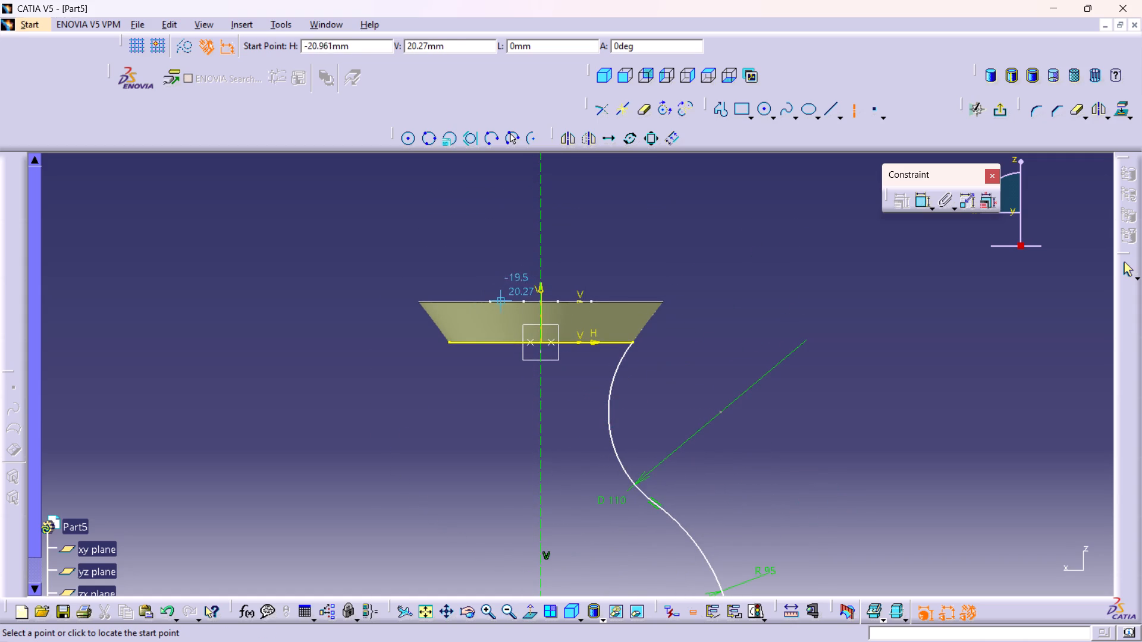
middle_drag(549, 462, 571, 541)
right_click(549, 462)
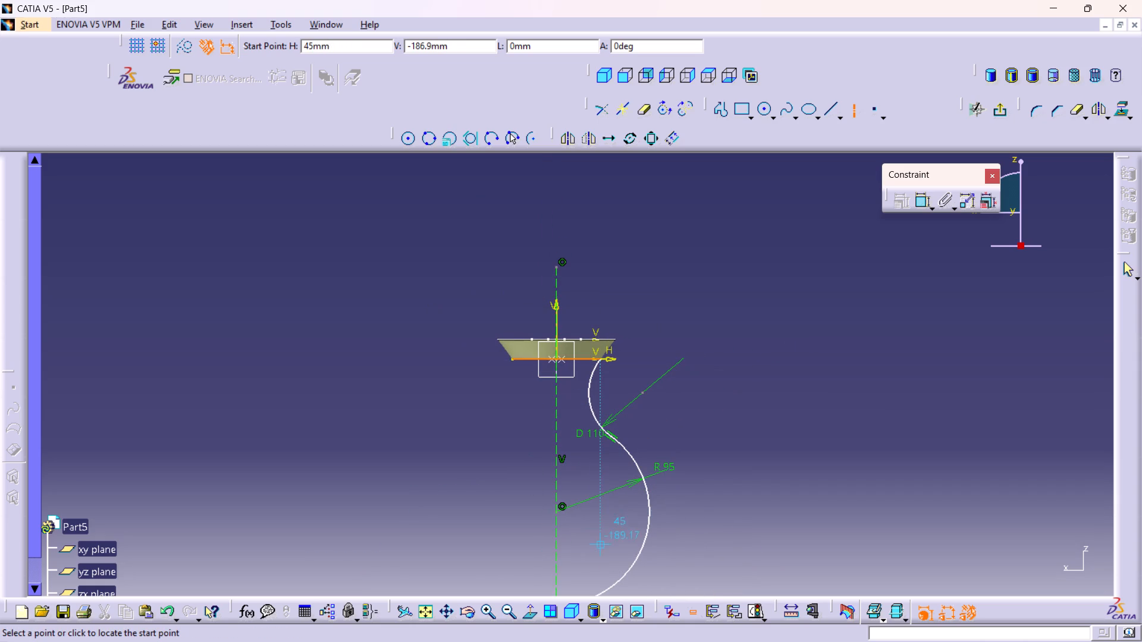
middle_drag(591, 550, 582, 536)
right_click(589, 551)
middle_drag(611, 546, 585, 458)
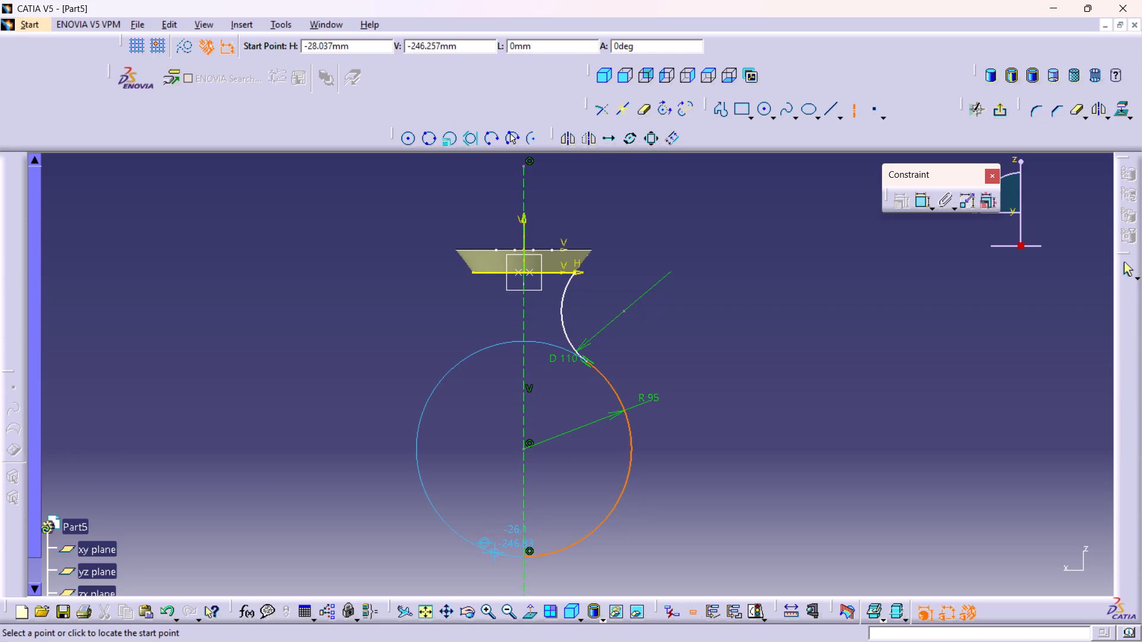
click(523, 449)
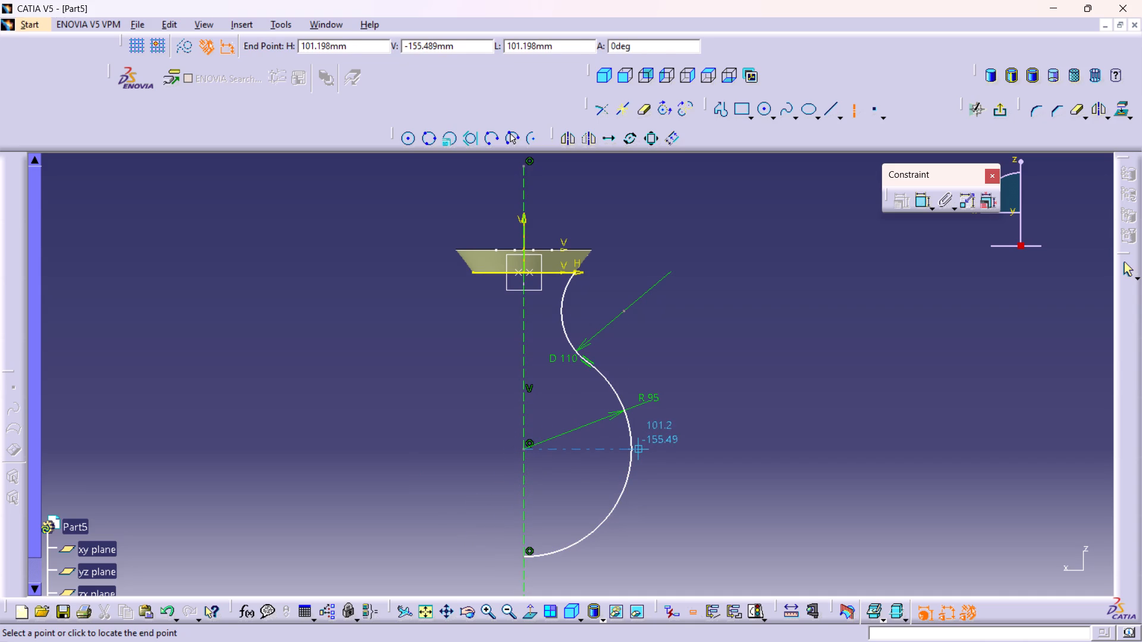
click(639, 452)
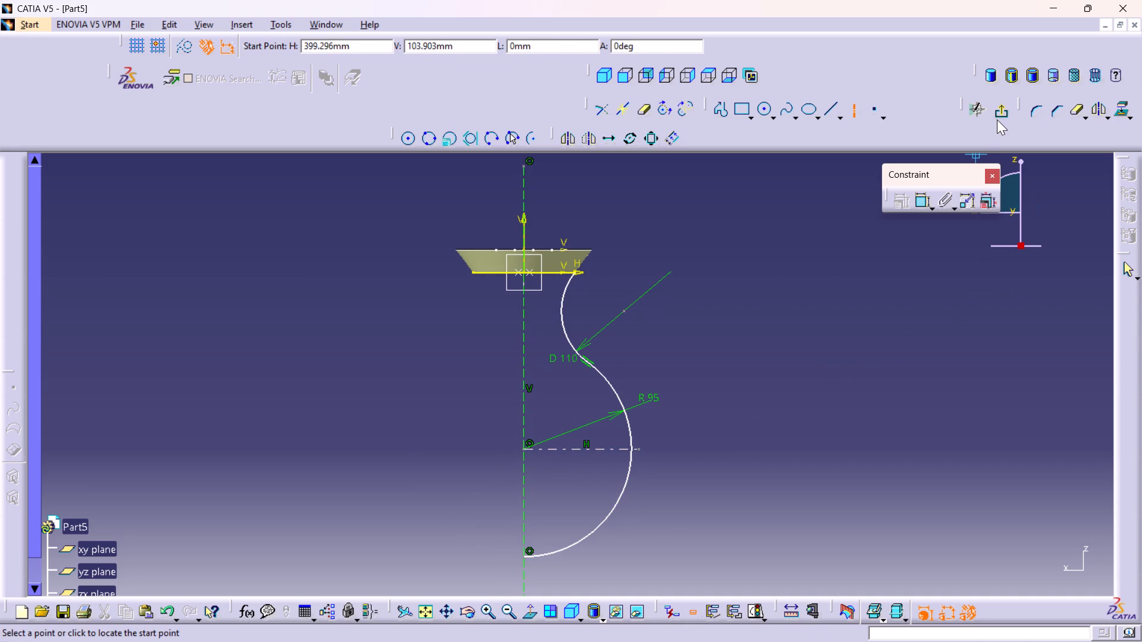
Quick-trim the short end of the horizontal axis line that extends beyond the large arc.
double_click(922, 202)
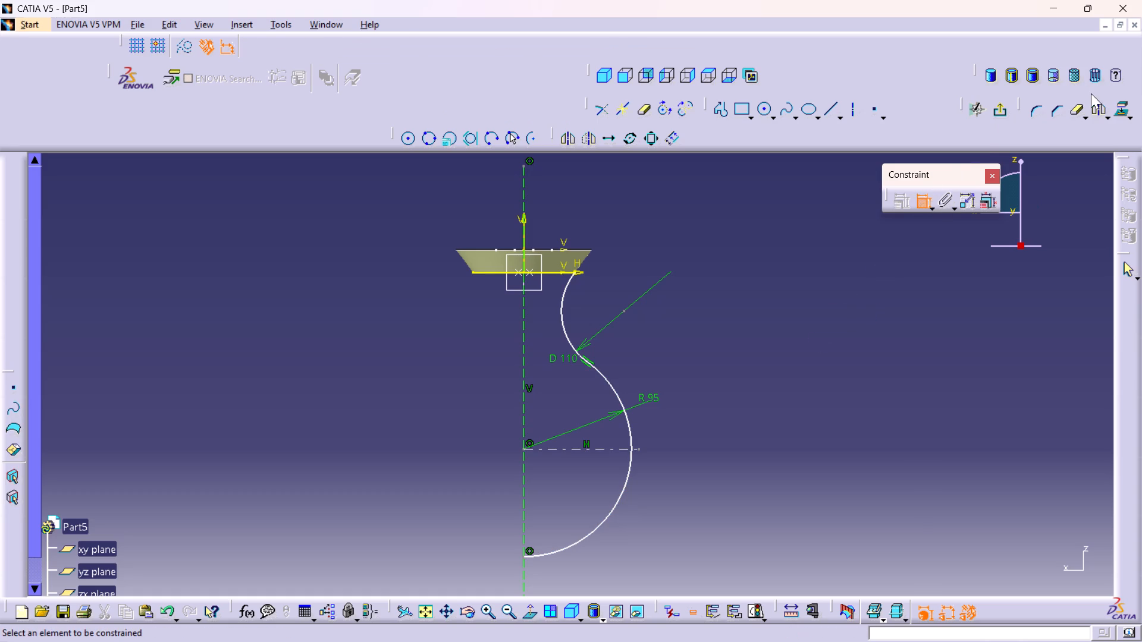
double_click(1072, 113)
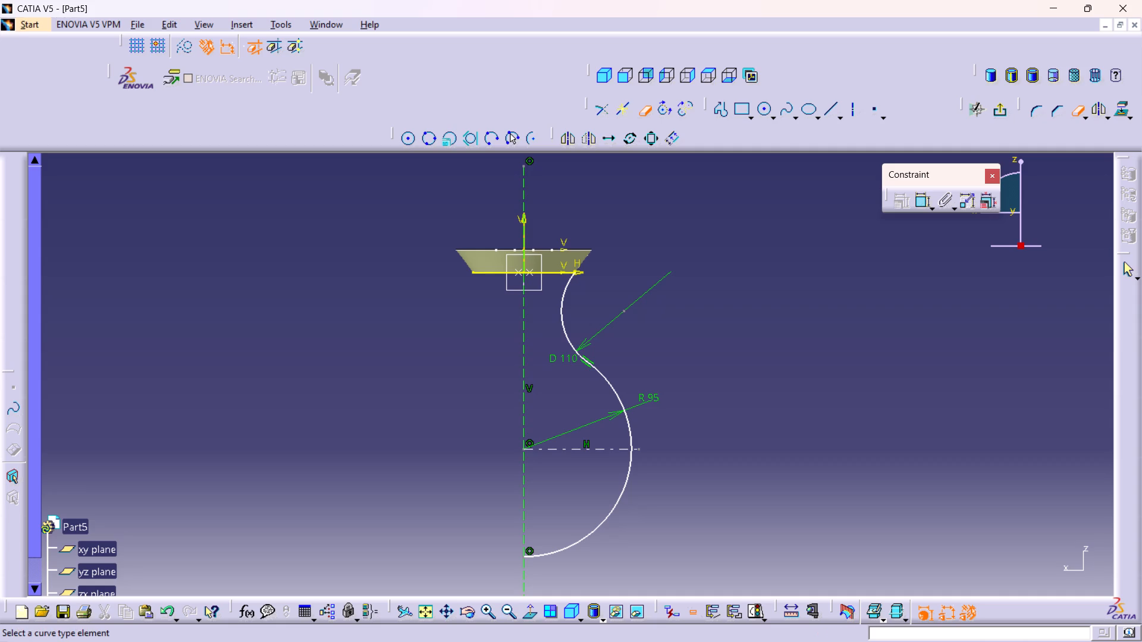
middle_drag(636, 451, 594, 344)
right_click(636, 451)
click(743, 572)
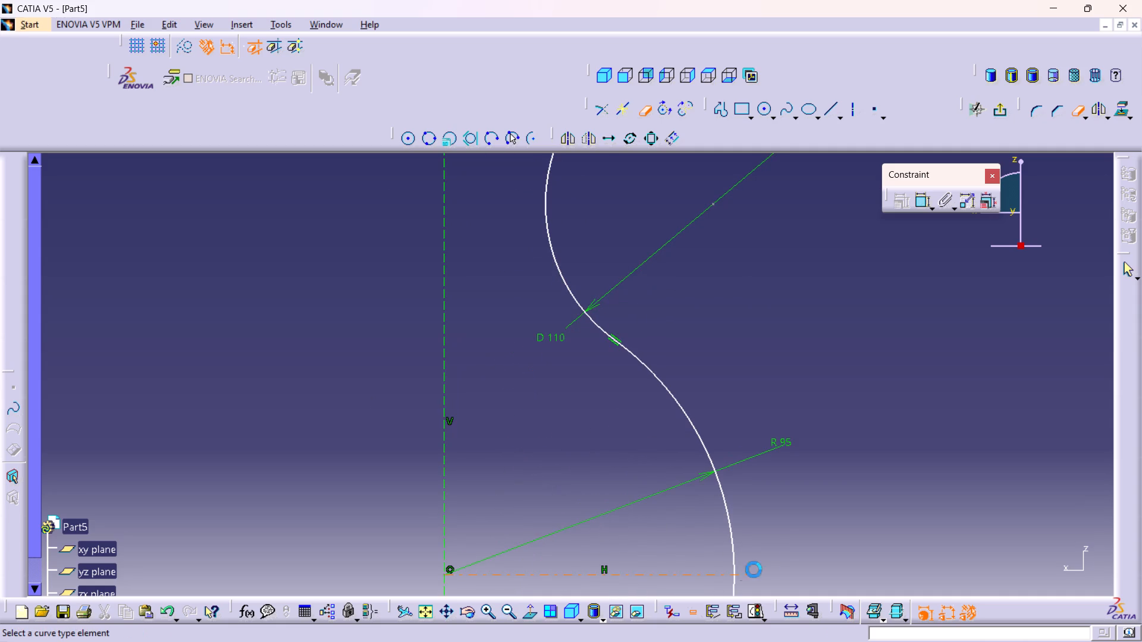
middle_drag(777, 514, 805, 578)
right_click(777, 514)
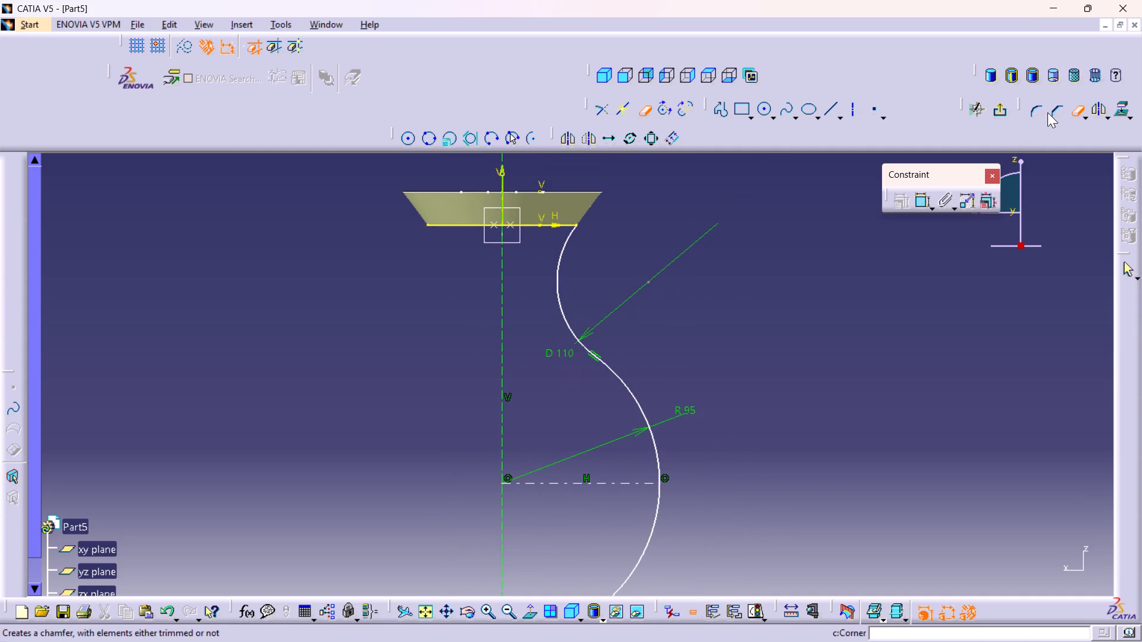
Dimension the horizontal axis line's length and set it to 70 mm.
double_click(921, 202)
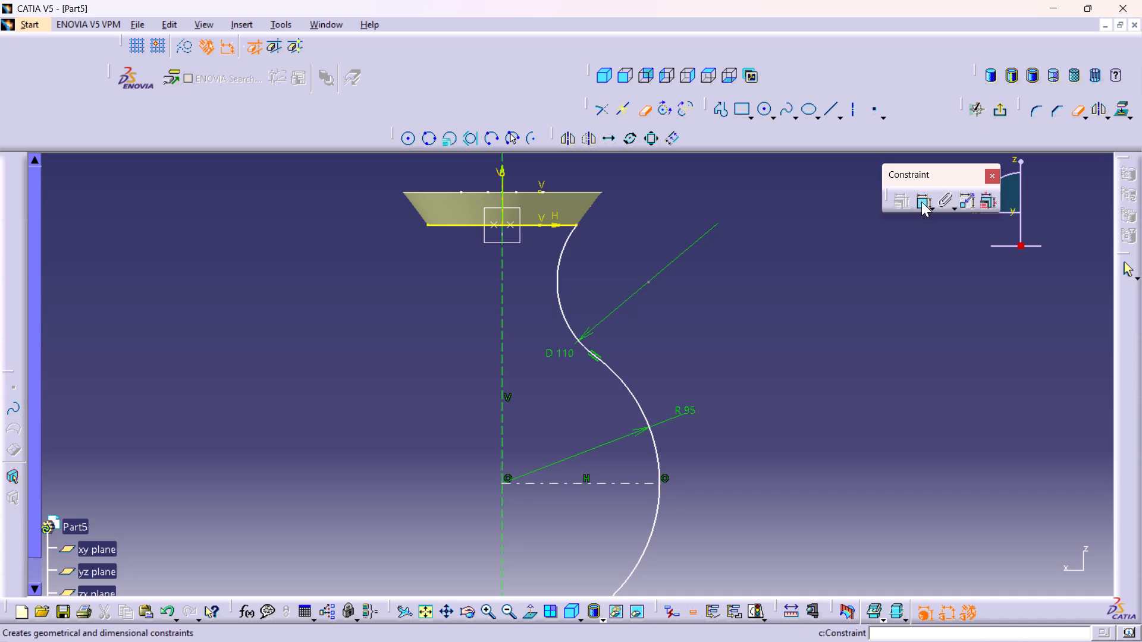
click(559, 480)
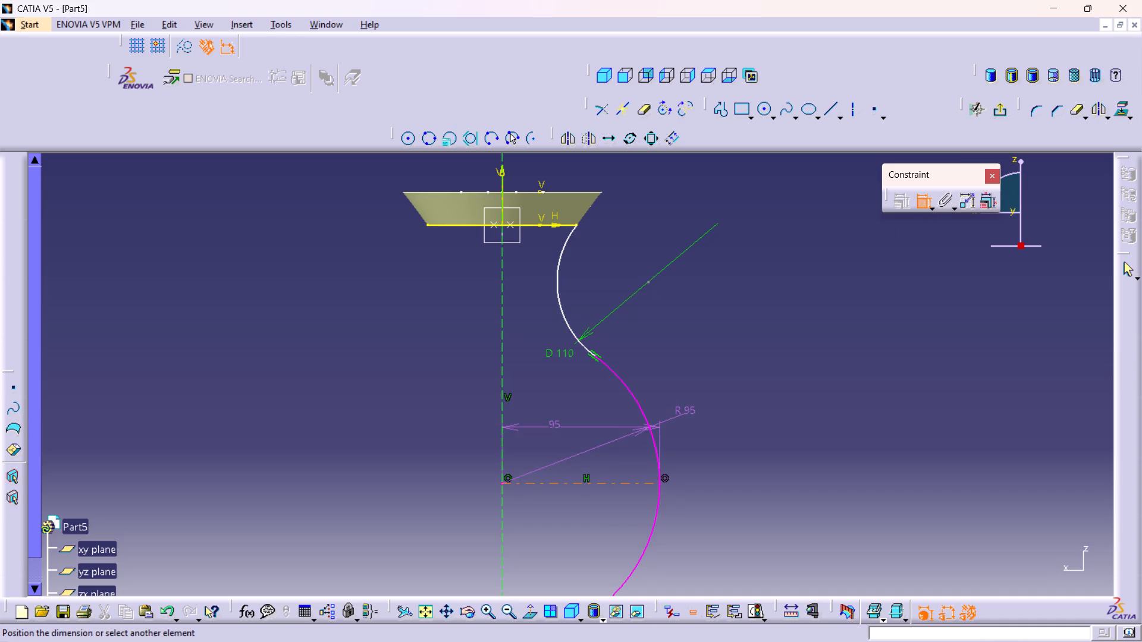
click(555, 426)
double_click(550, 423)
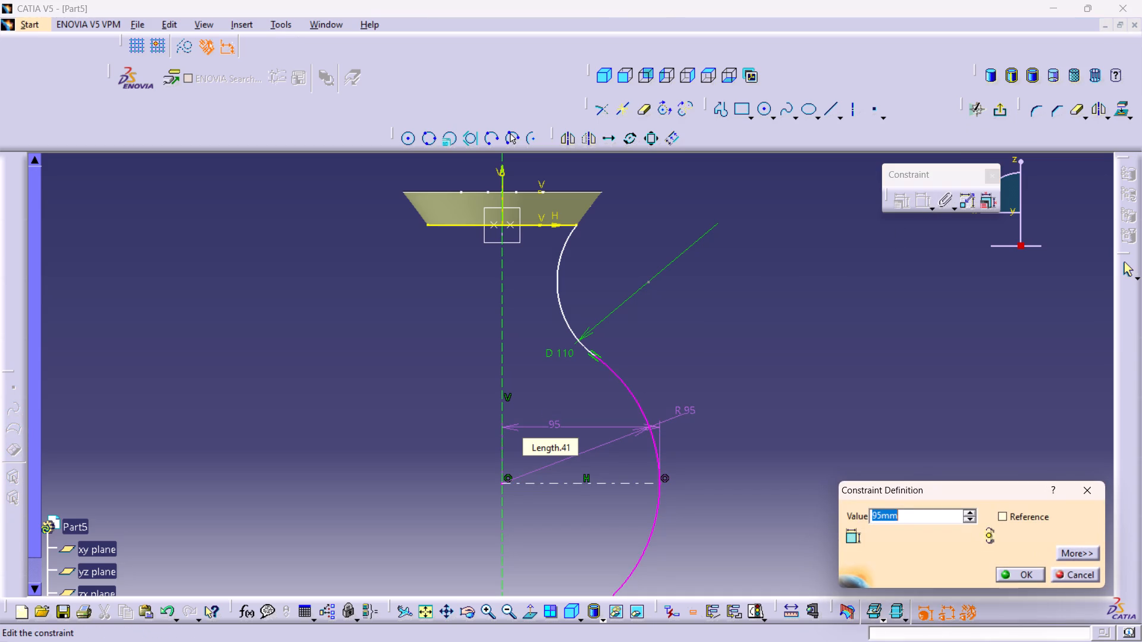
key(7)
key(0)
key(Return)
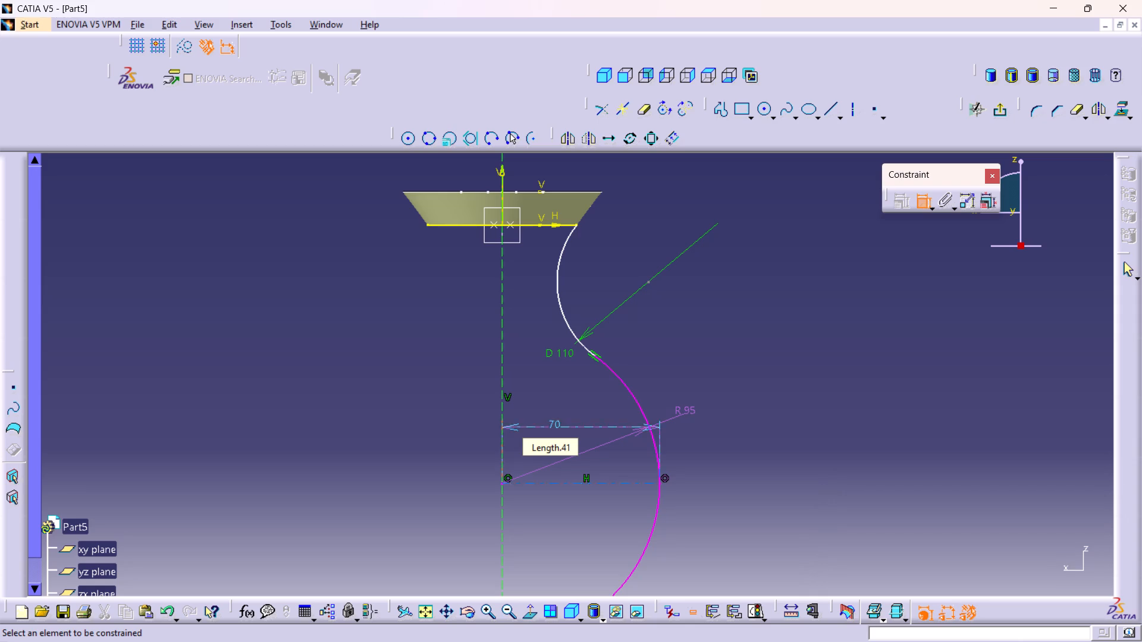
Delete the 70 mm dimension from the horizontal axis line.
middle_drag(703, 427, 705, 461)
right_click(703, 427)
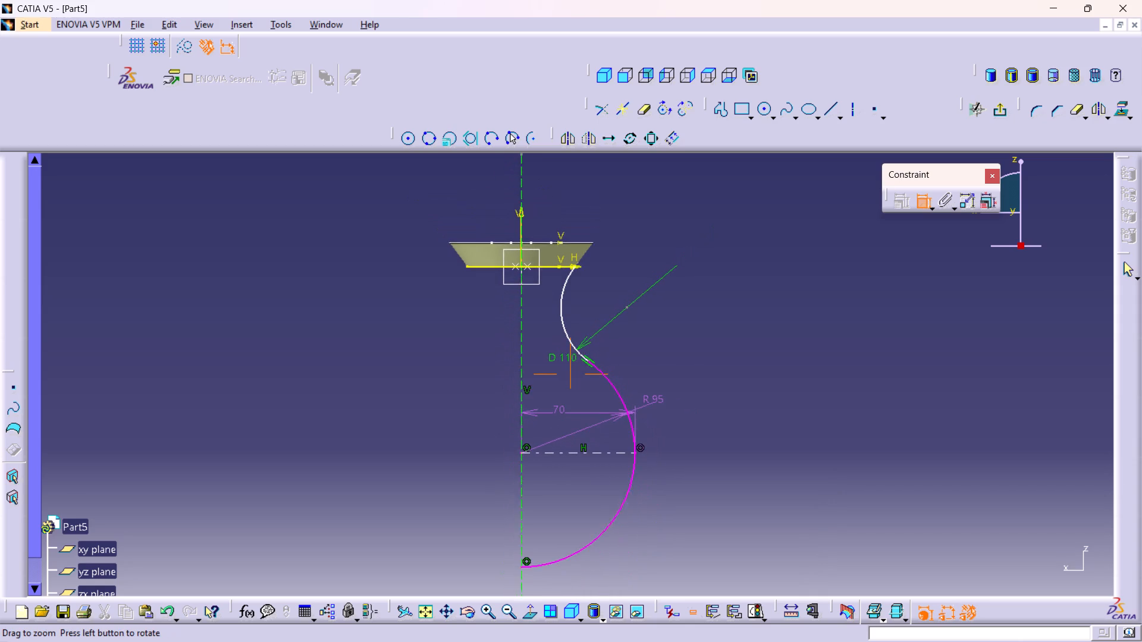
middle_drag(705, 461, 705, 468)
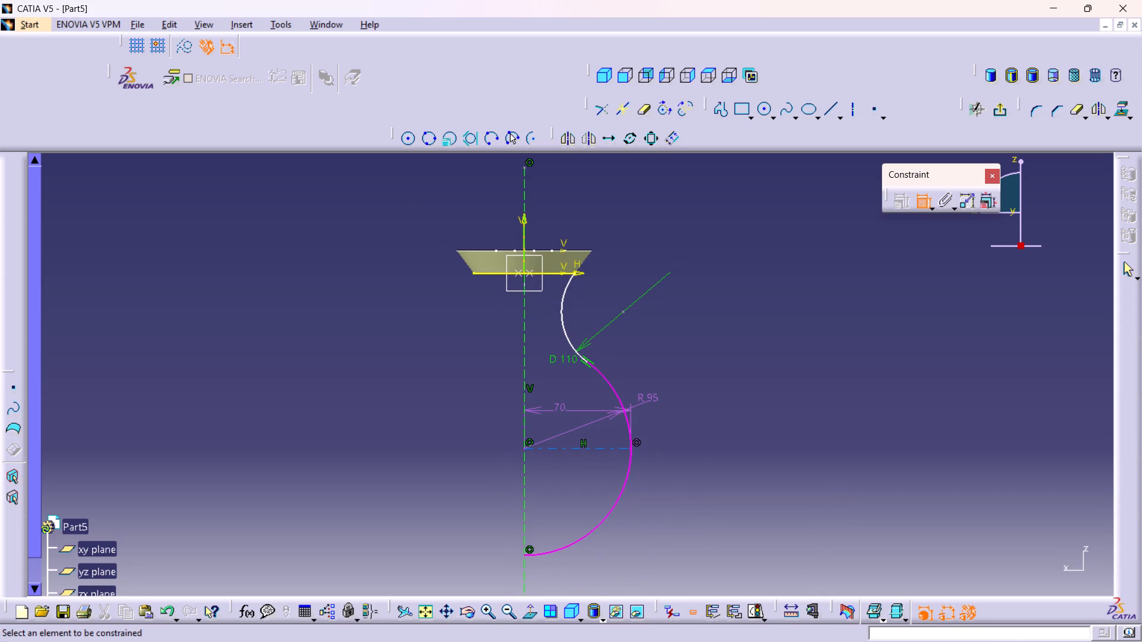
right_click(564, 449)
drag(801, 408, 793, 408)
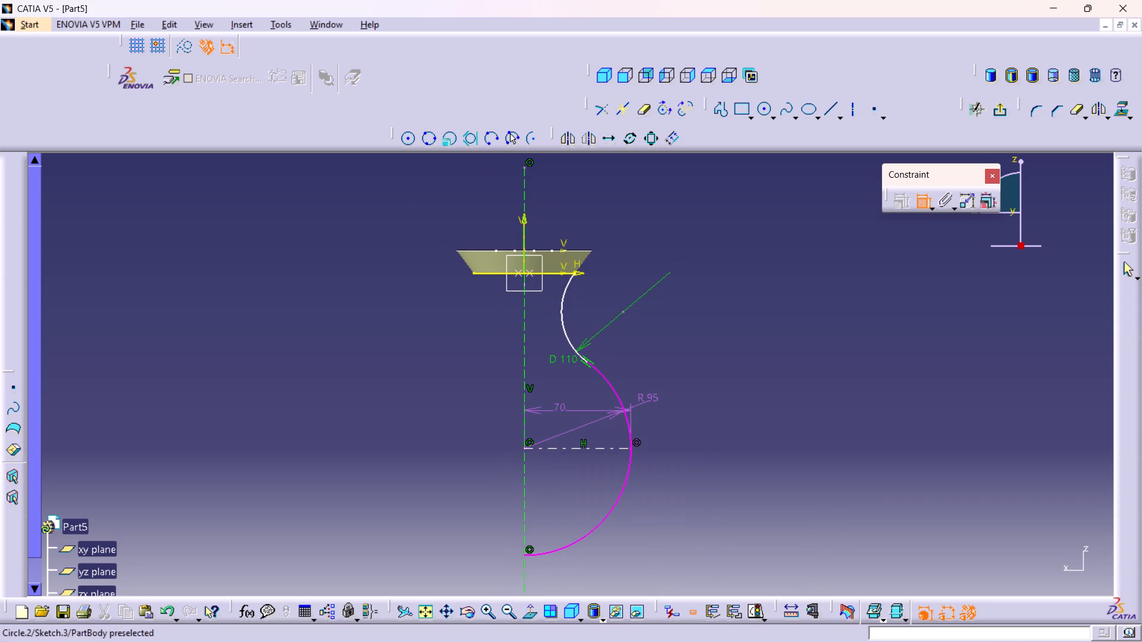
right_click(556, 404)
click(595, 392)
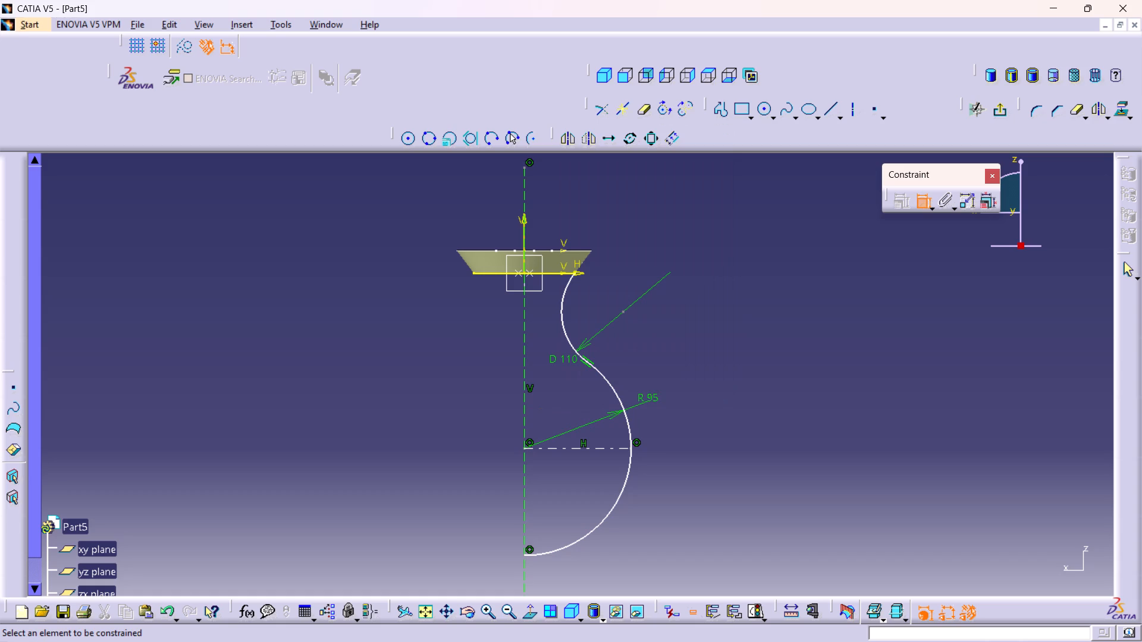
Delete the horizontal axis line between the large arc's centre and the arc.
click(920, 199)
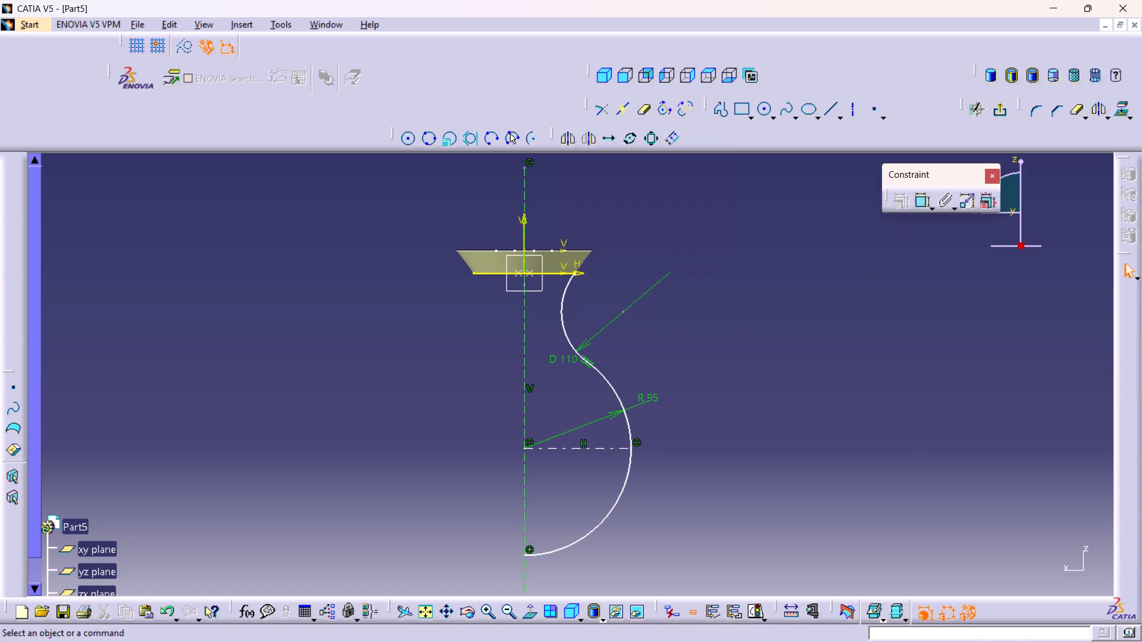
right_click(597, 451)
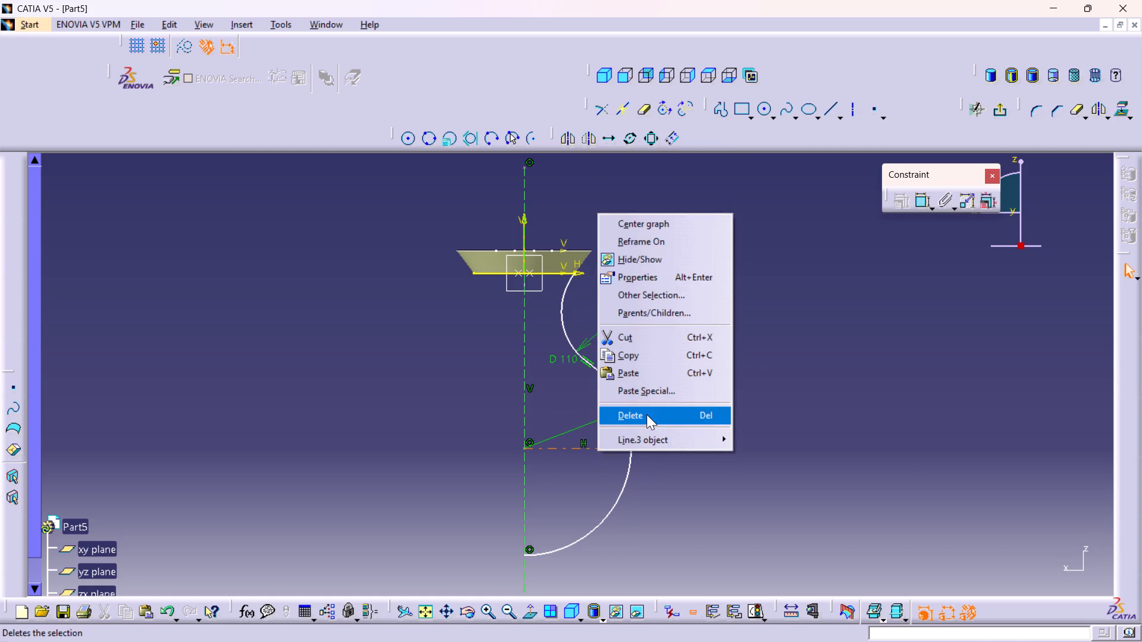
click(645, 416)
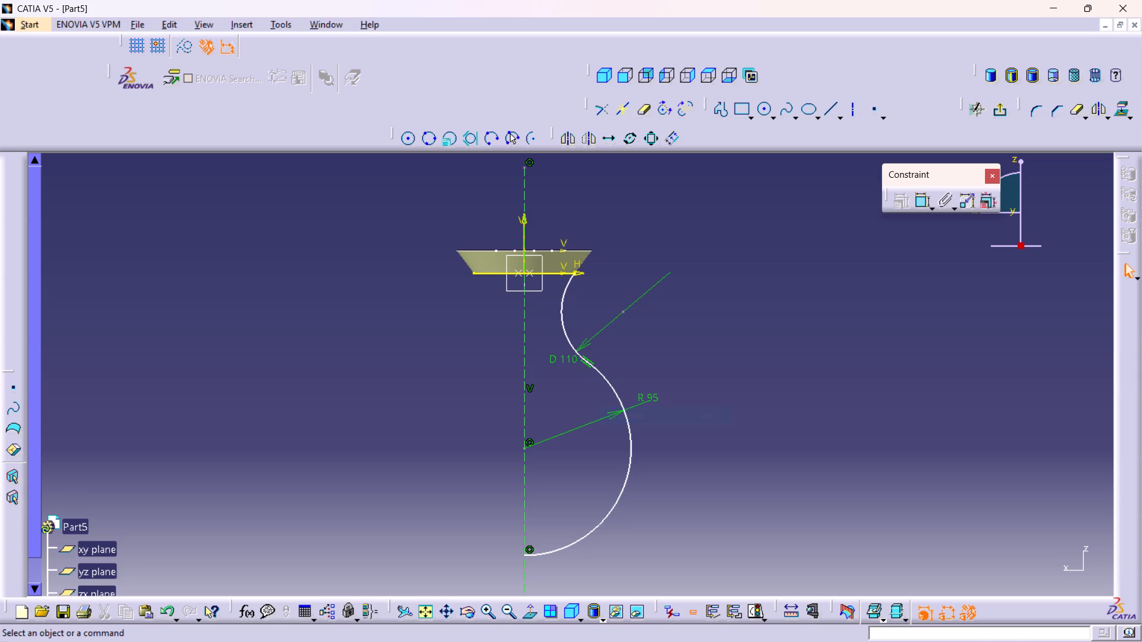
Delete the 95 mm radius constraint from the large lower arc.
right_click(529, 442)
click(556, 406)
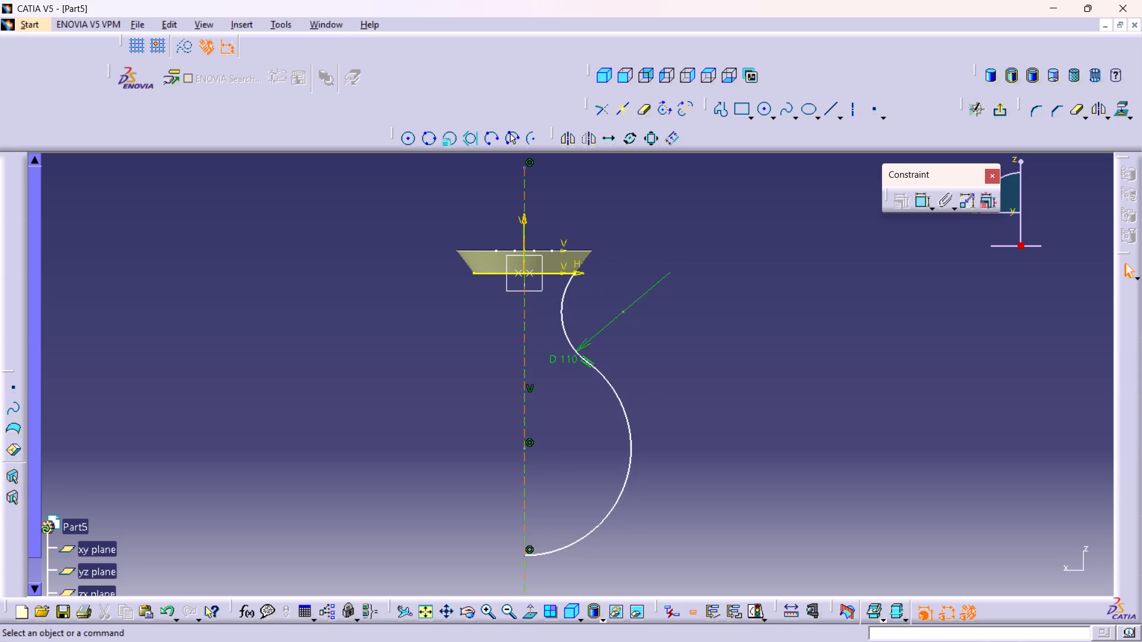
Delete the coincidence constraint holding the large lower arc's centre on the vertical axis.
right_click(530, 443)
click(576, 402)
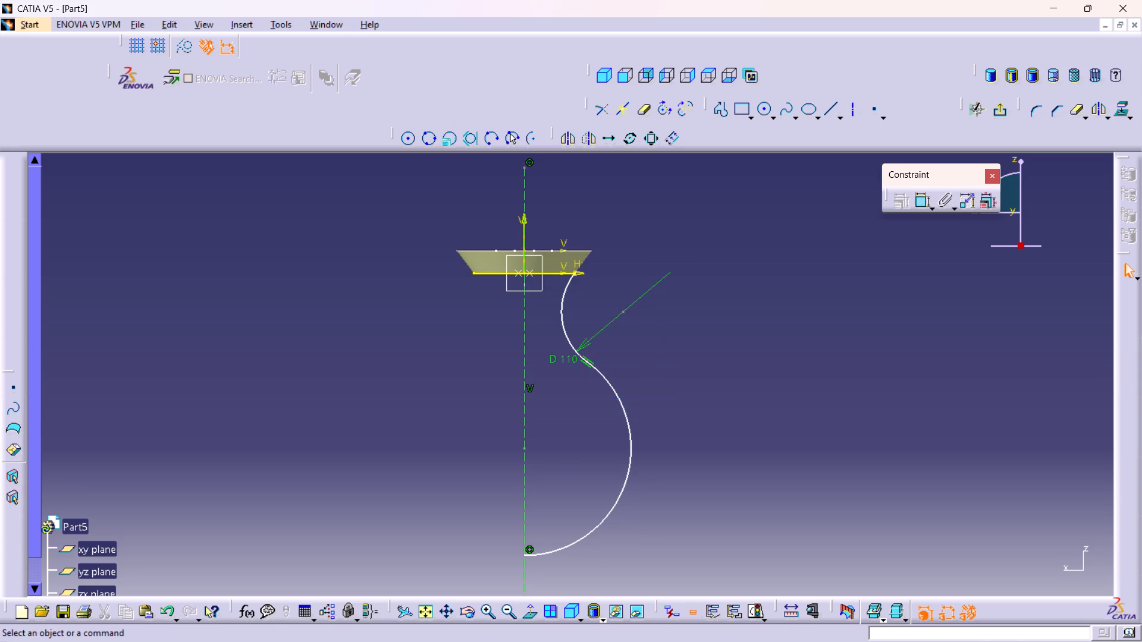
Flatten the lower arc to a radius of about 129 mm by shifting its centre across the vertical axis.
drag(631, 448, 603, 445)
click(739, 344)
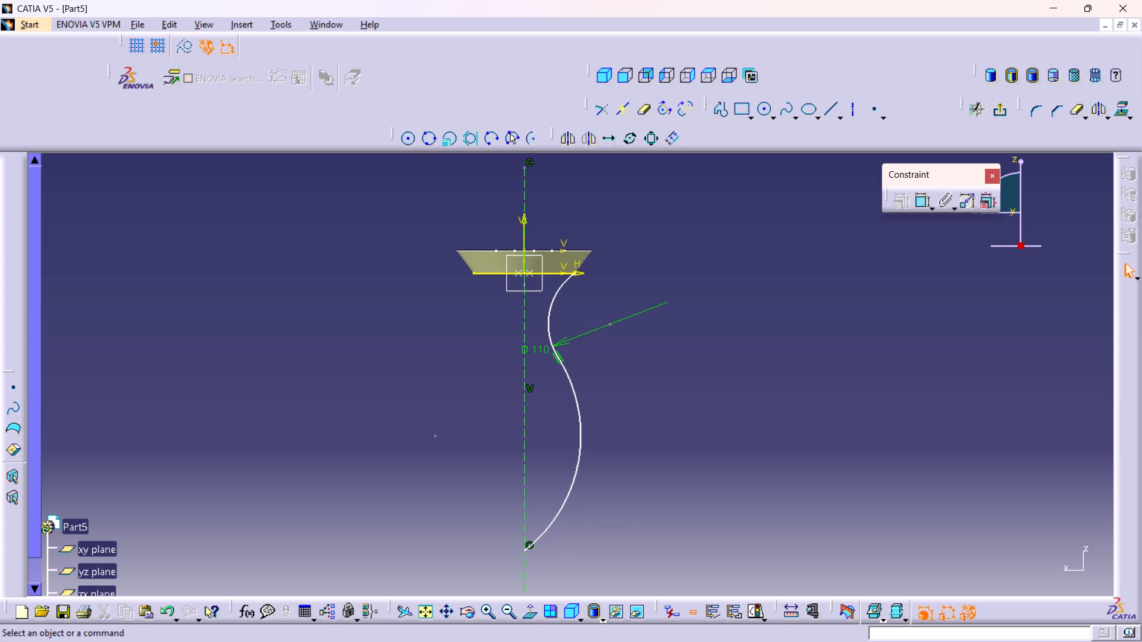
Dimension the lower arc's radius and set it to 195 mm.
double_click(921, 203)
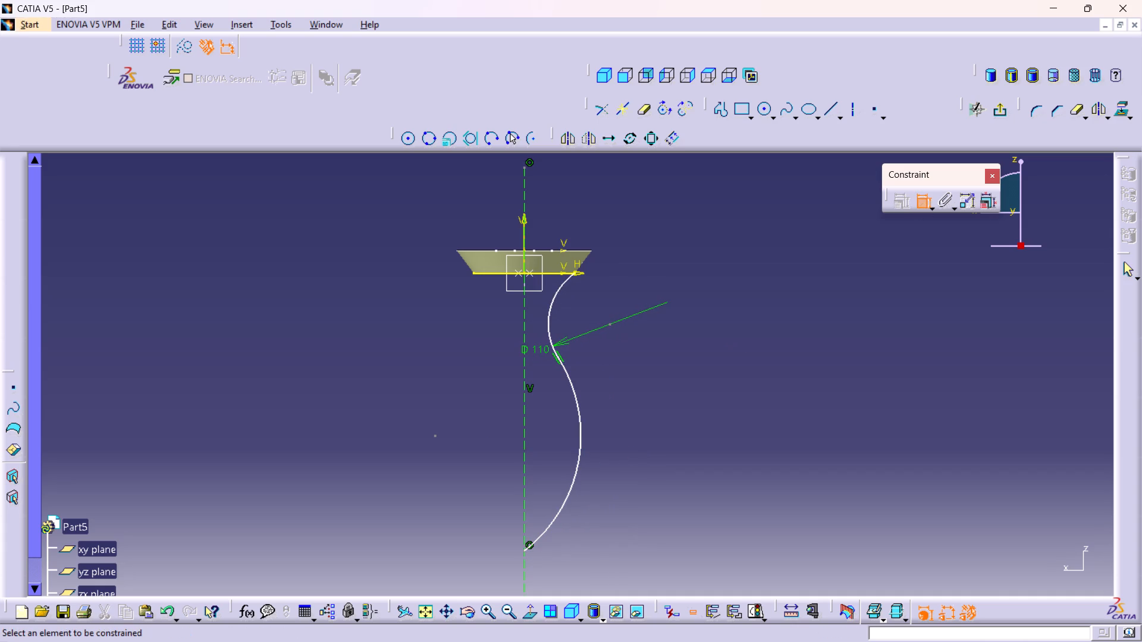
click(579, 427)
click(633, 374)
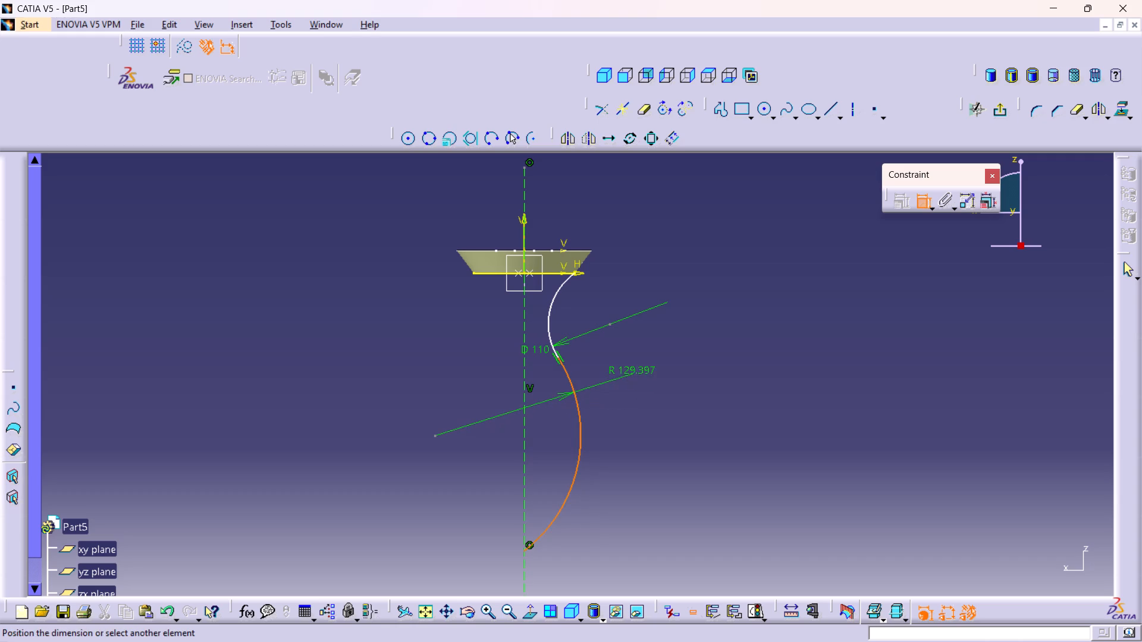
double_click(633, 368)
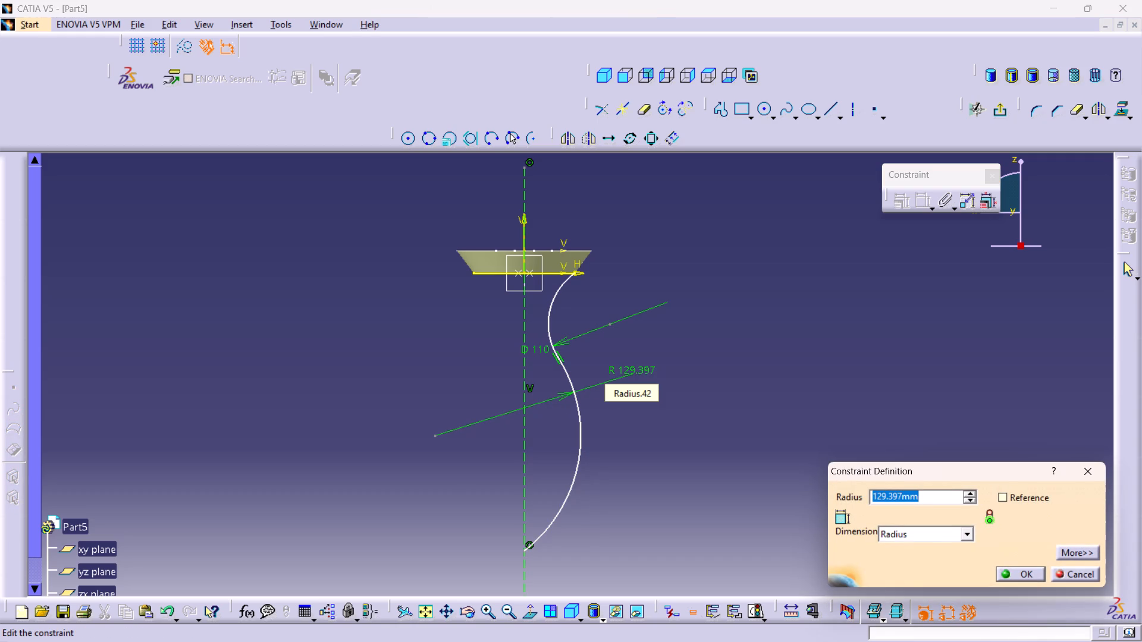
text(18)
key(BackSpace)
text(95)
key(Return)
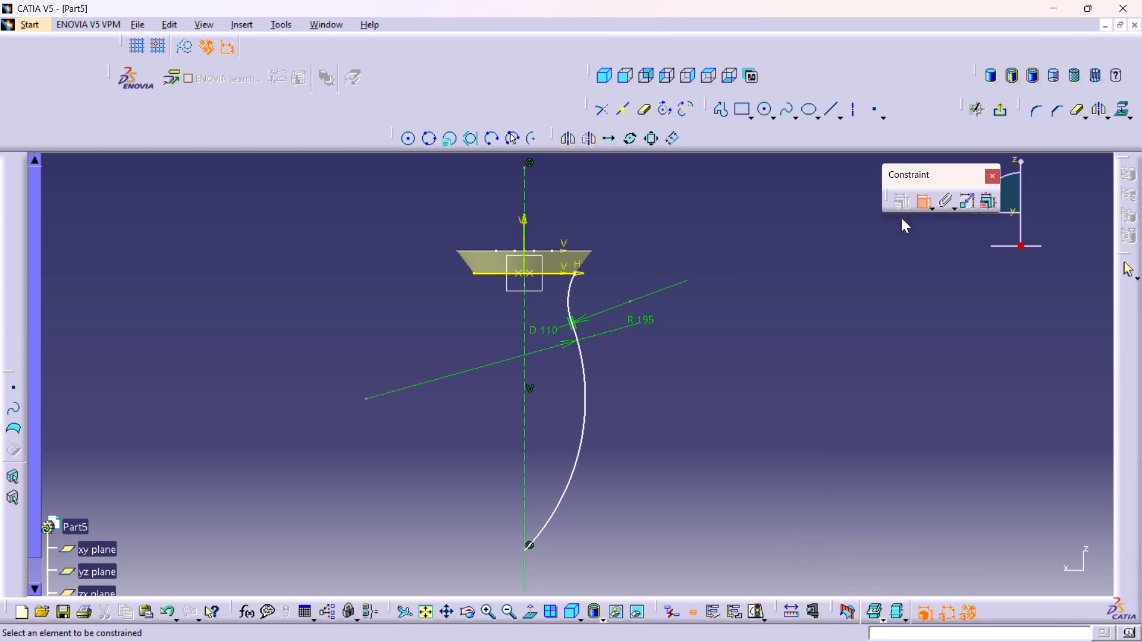
click(924, 202)
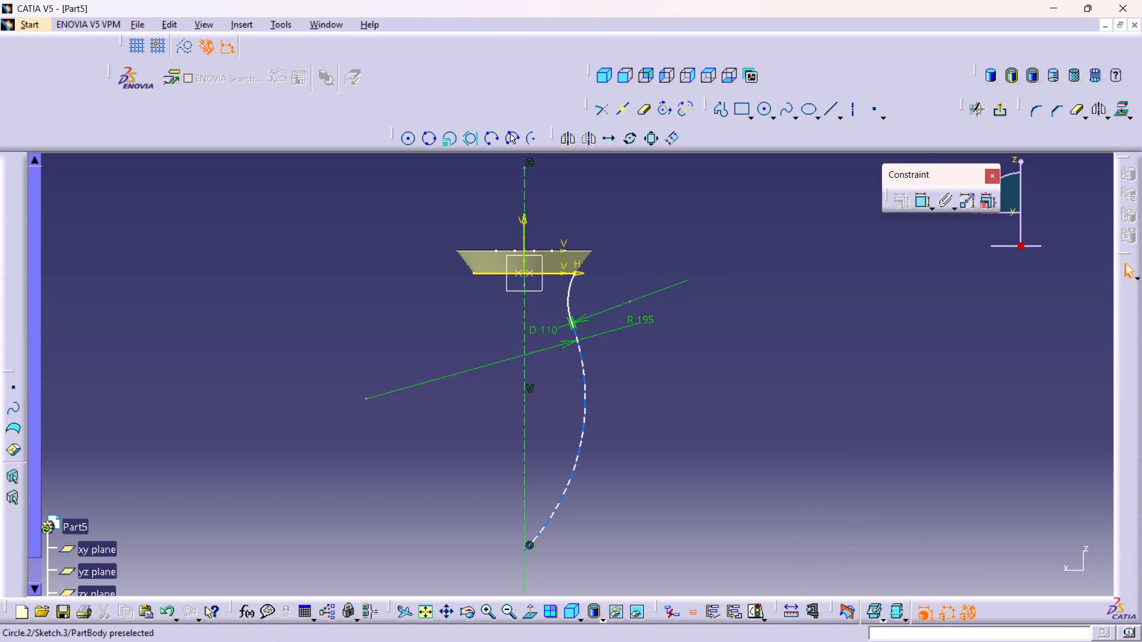
Move the 195 mm radius arc downward so it meets the vertical axis lower, keeping it tangent to the upper arc.
drag(582, 366, 596, 471)
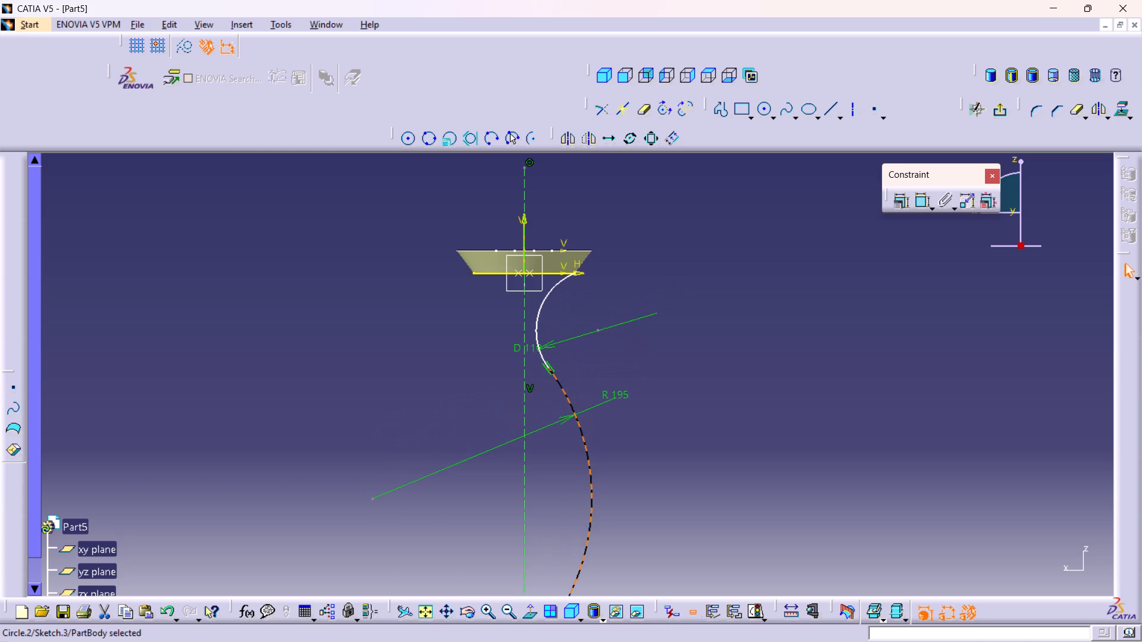
click(646, 436)
middle_drag(699, 436, 723, 330)
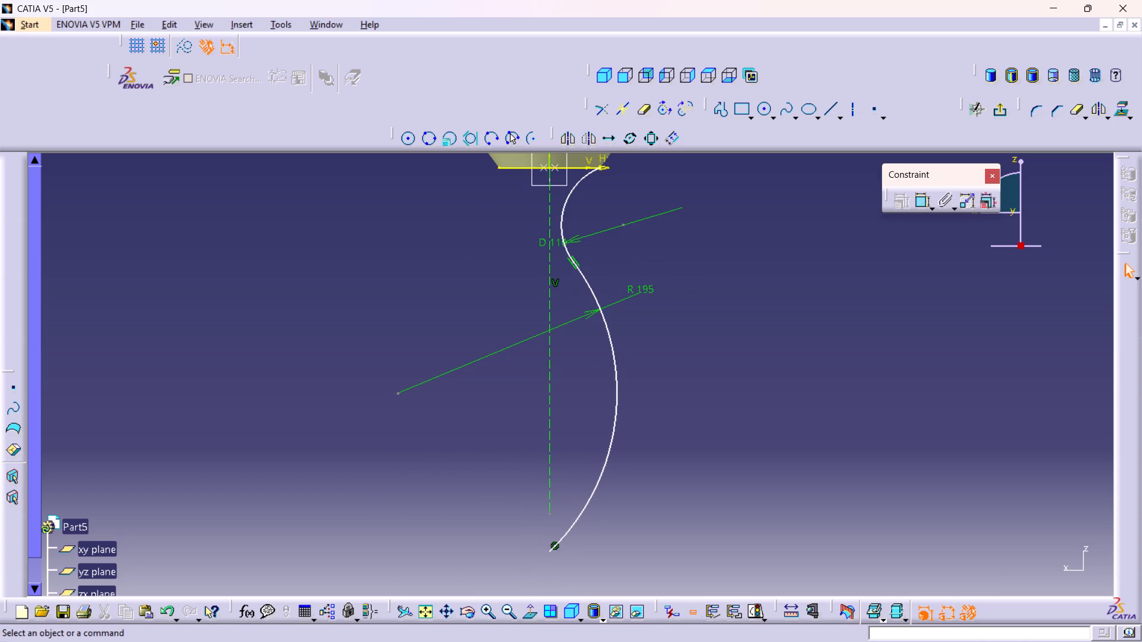
drag(611, 354, 618, 347)
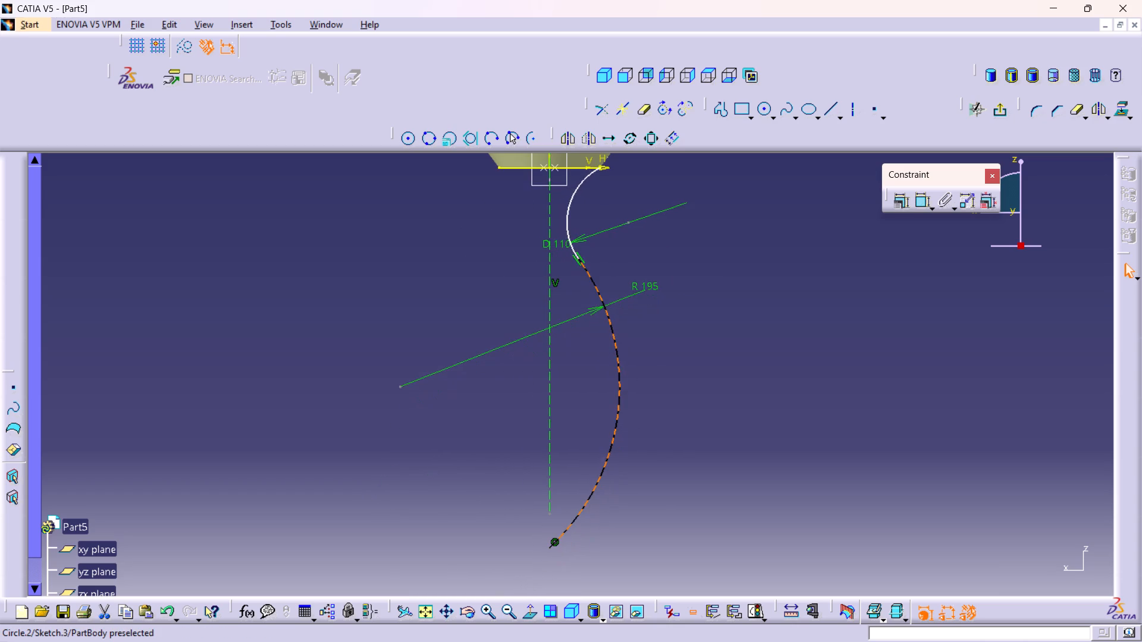
drag(618, 347, 612, 349)
click(674, 375)
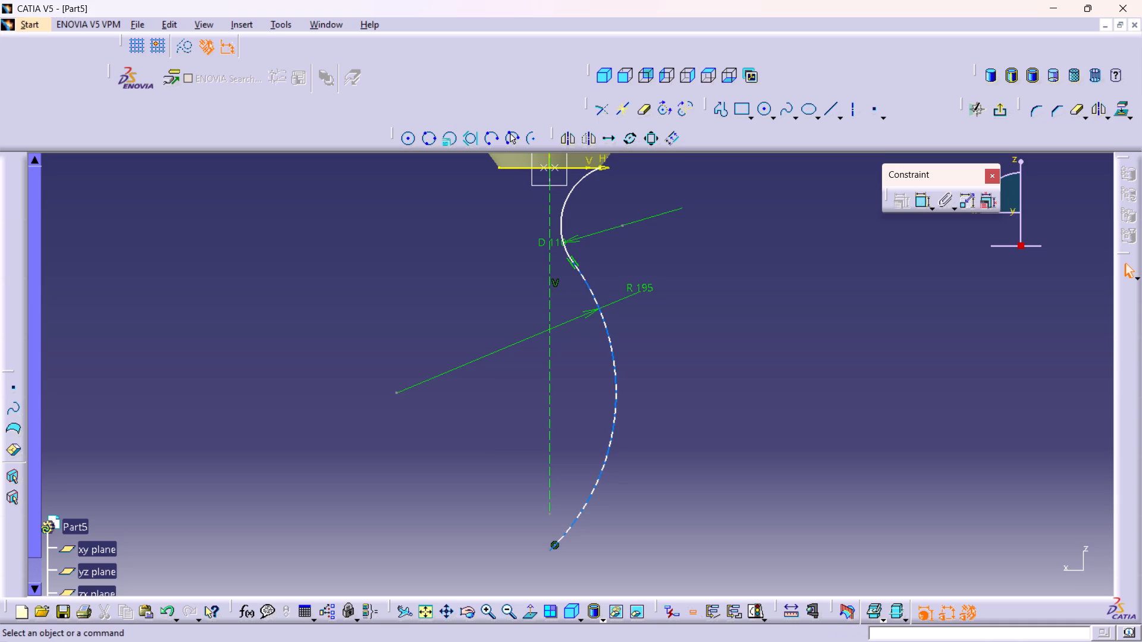
Extend the vertical axis line downward past the lower end of the 195 mm radius arc.
middle_drag(583, 394, 583, 394)
right_click(583, 394)
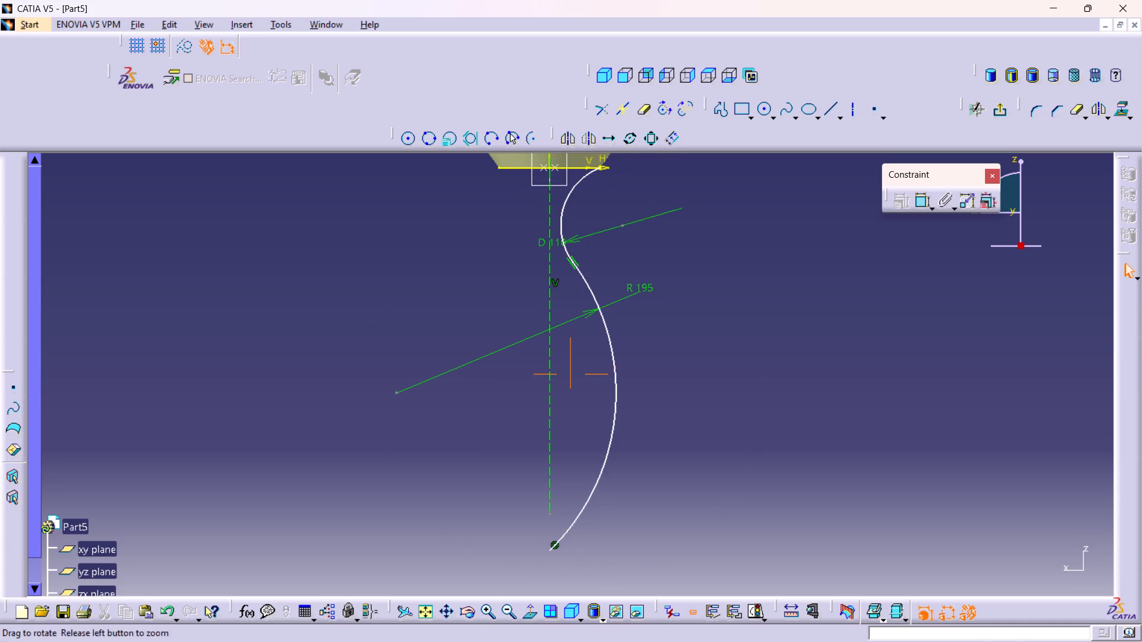
middle_drag(583, 394, 589, 432)
middle_drag(589, 431, 585, 380)
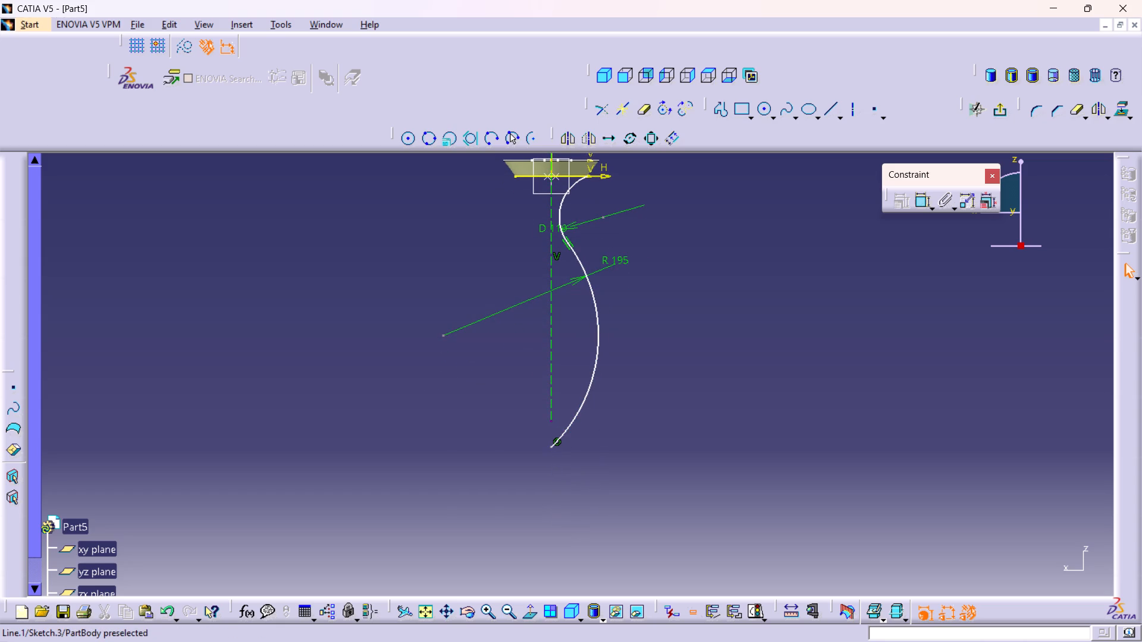
drag(552, 421, 558, 493)
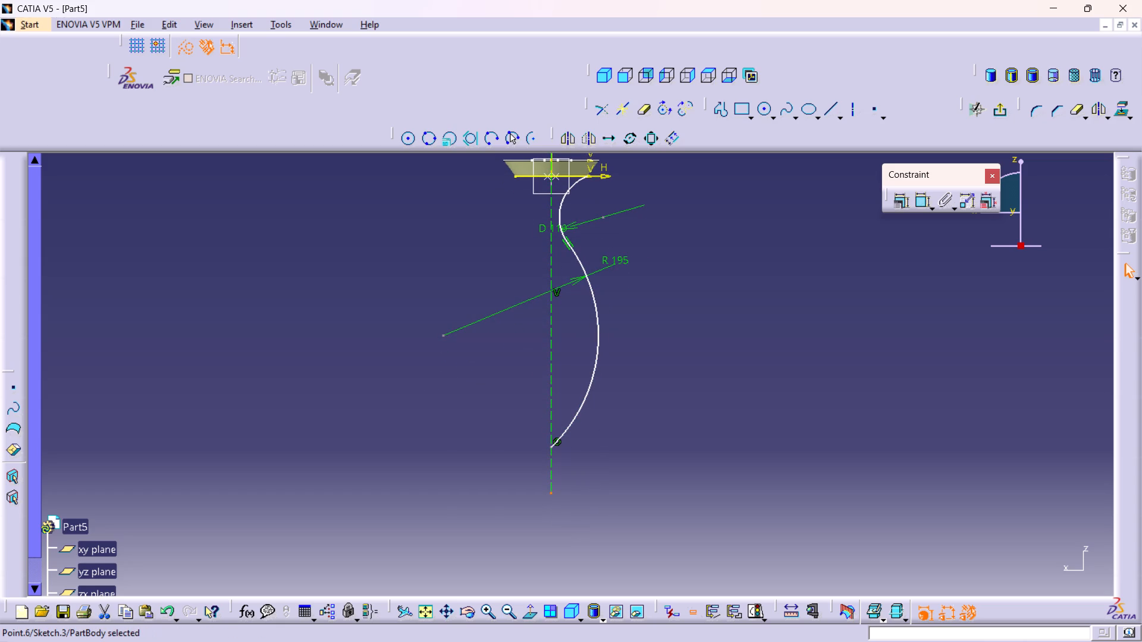
click(645, 408)
Draw a horizontal axis line about 58 mm long from the vertical axis to the 195 mm radius arc.
middle_drag(616, 377, 602, 292)
right_click(616, 377)
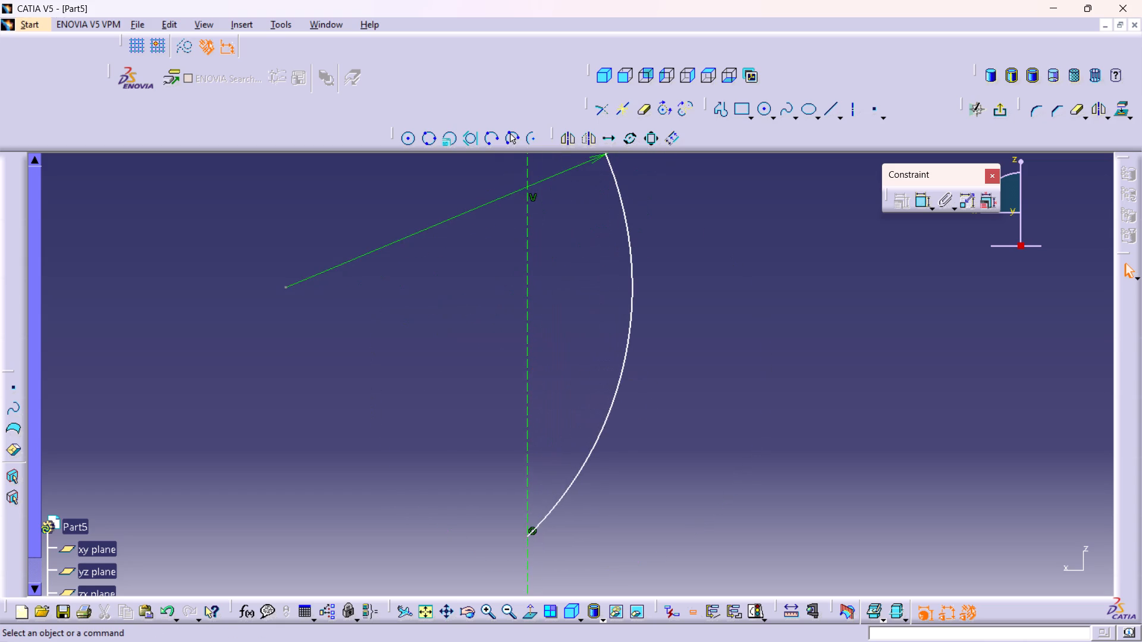
middle_drag(694, 323, 704, 383)
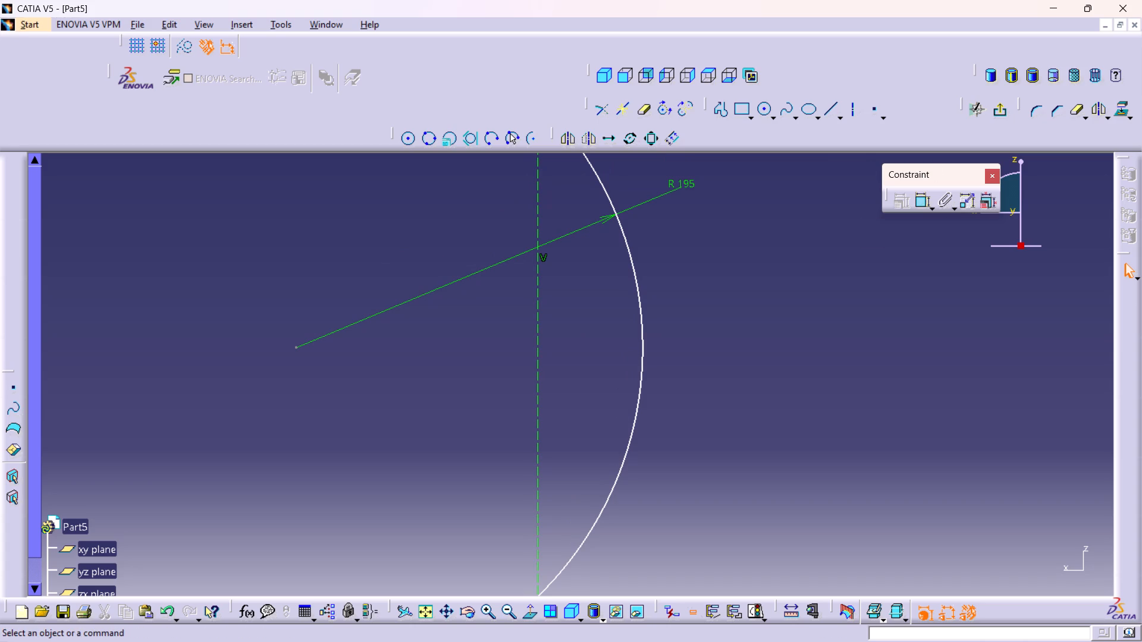
middle_drag(812, 349, 812, 402)
right_click(812, 349)
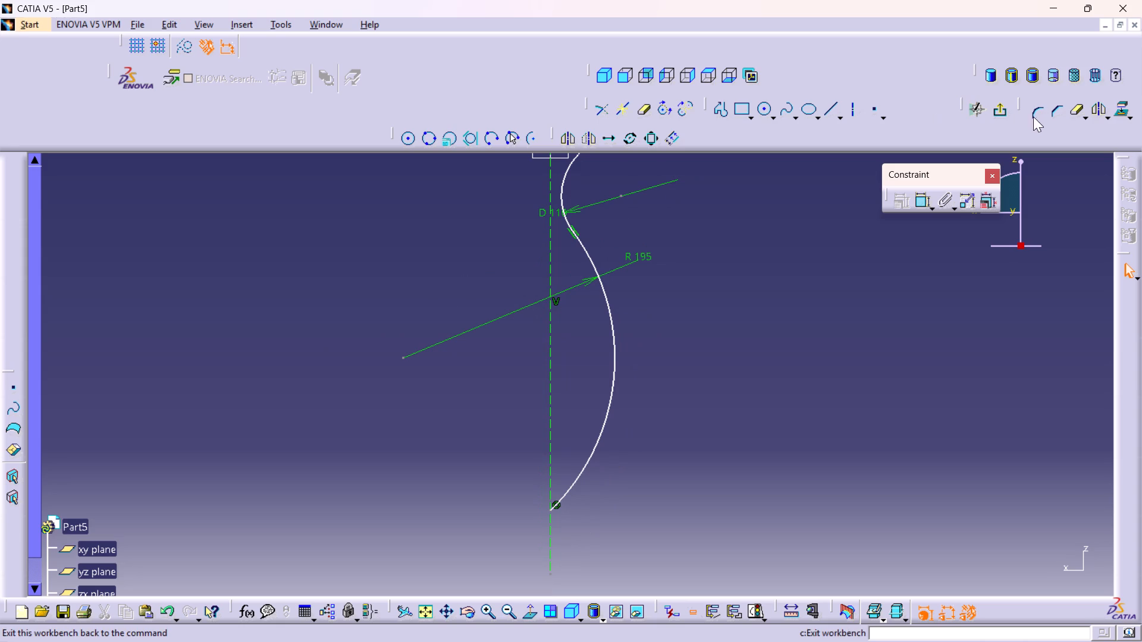
double_click(855, 112)
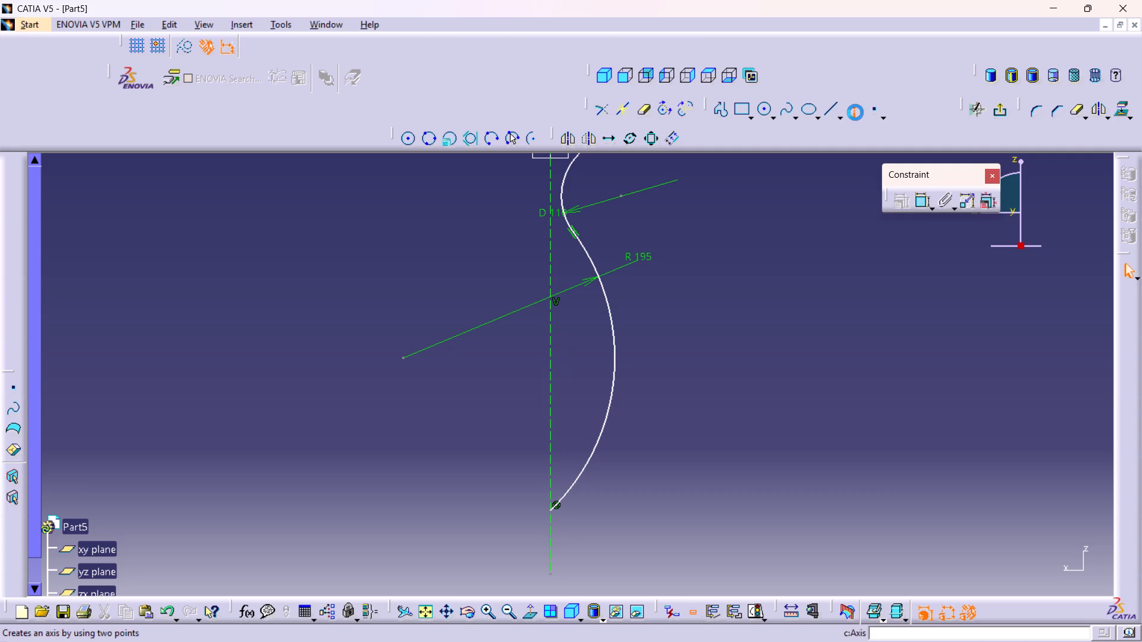
drag(552, 383, 560, 384)
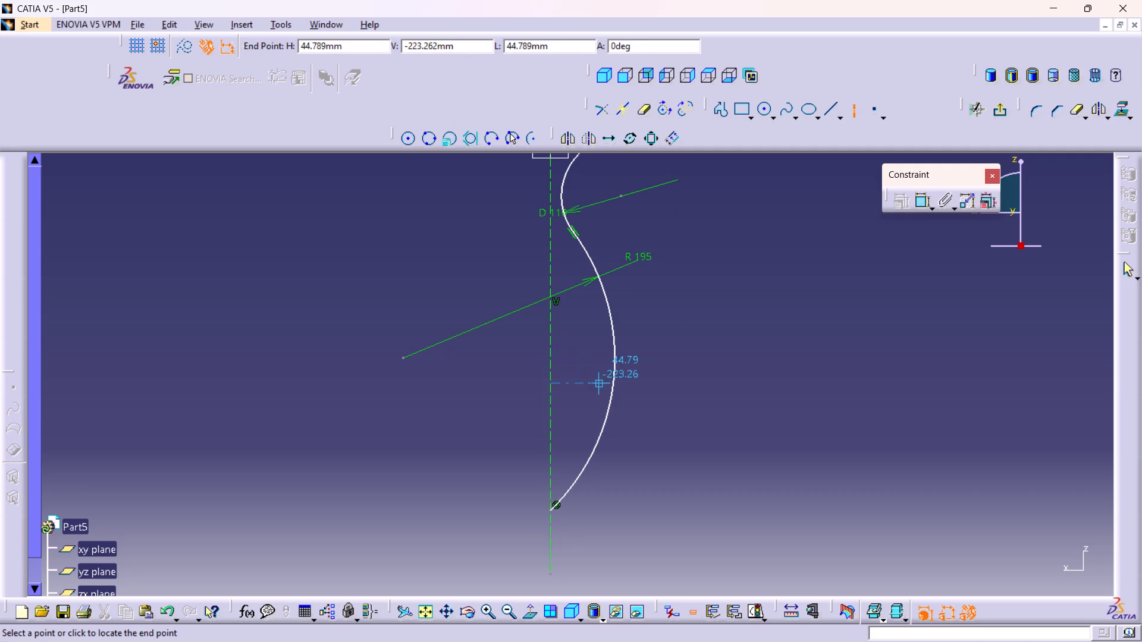
click(613, 386)
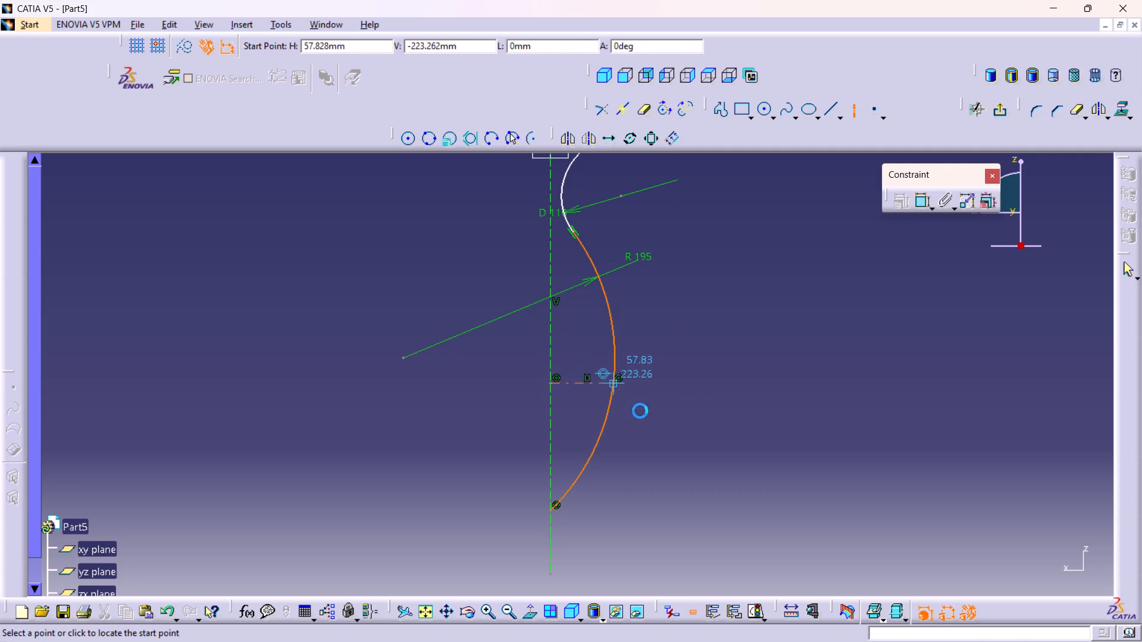
Dimension the horizontal axis line's length and set it to 70 mm.
double_click(917, 208)
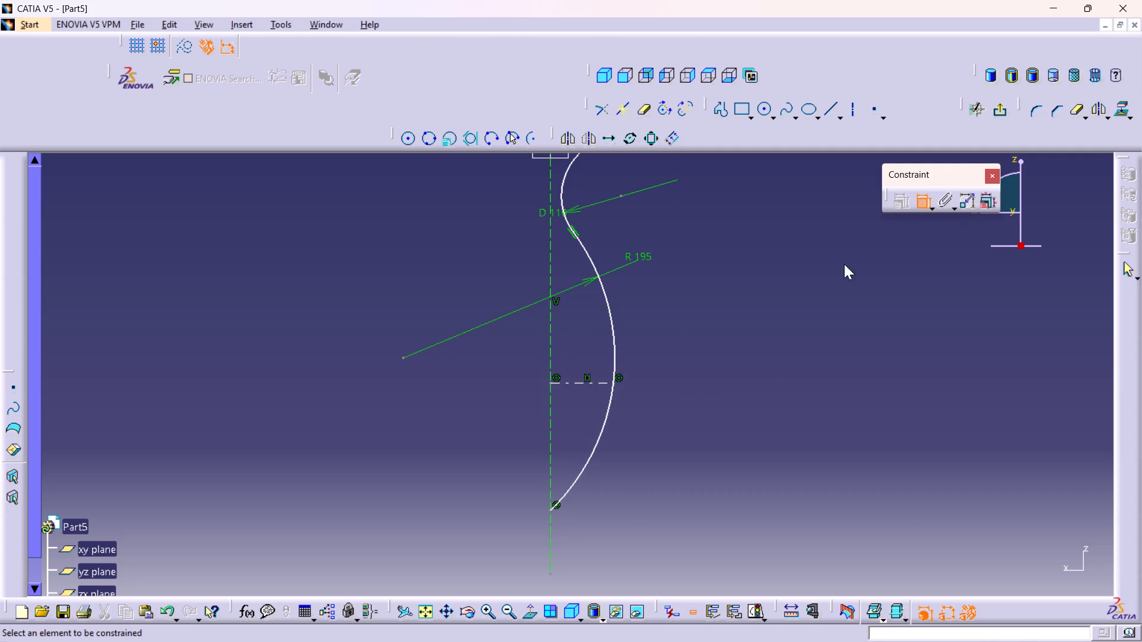
click(583, 383)
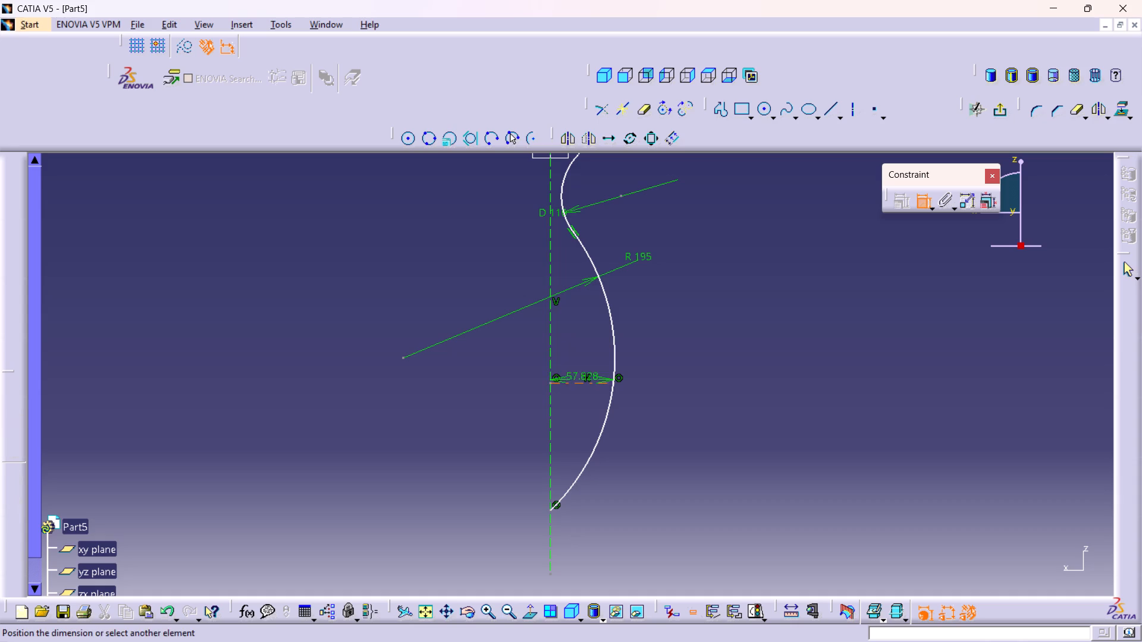
click(582, 338)
double_click(574, 330)
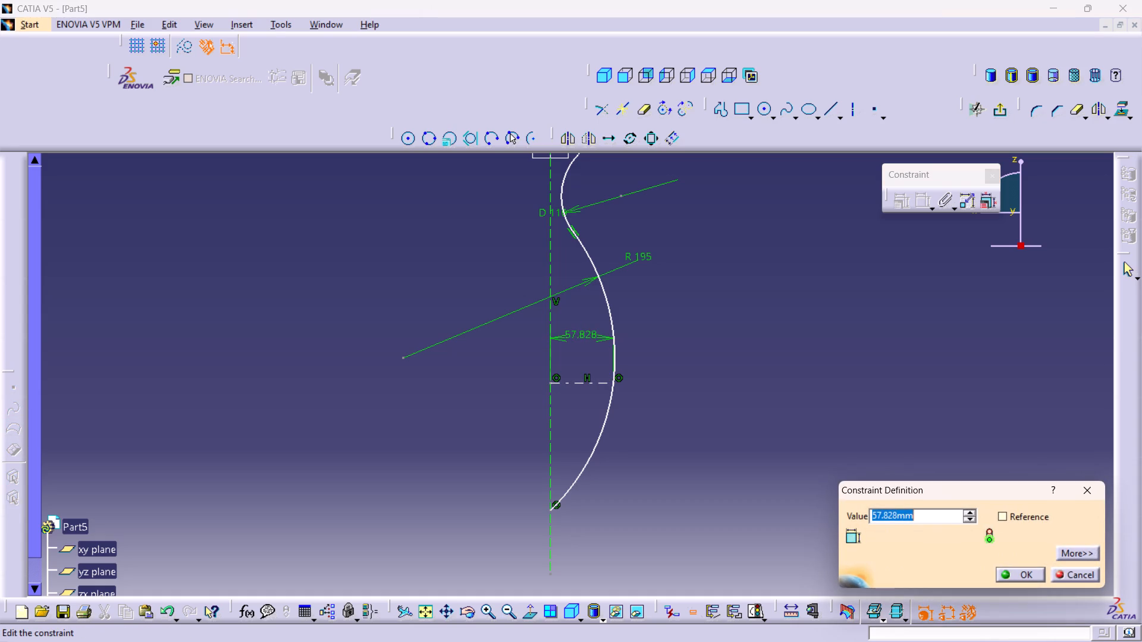
text(70)
key(Return)
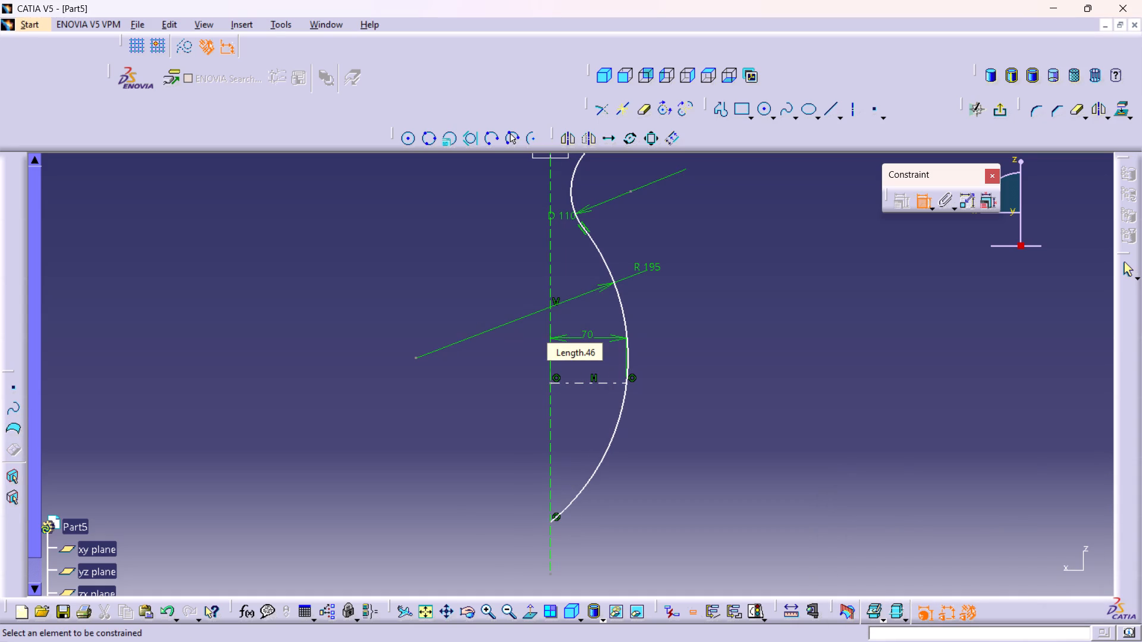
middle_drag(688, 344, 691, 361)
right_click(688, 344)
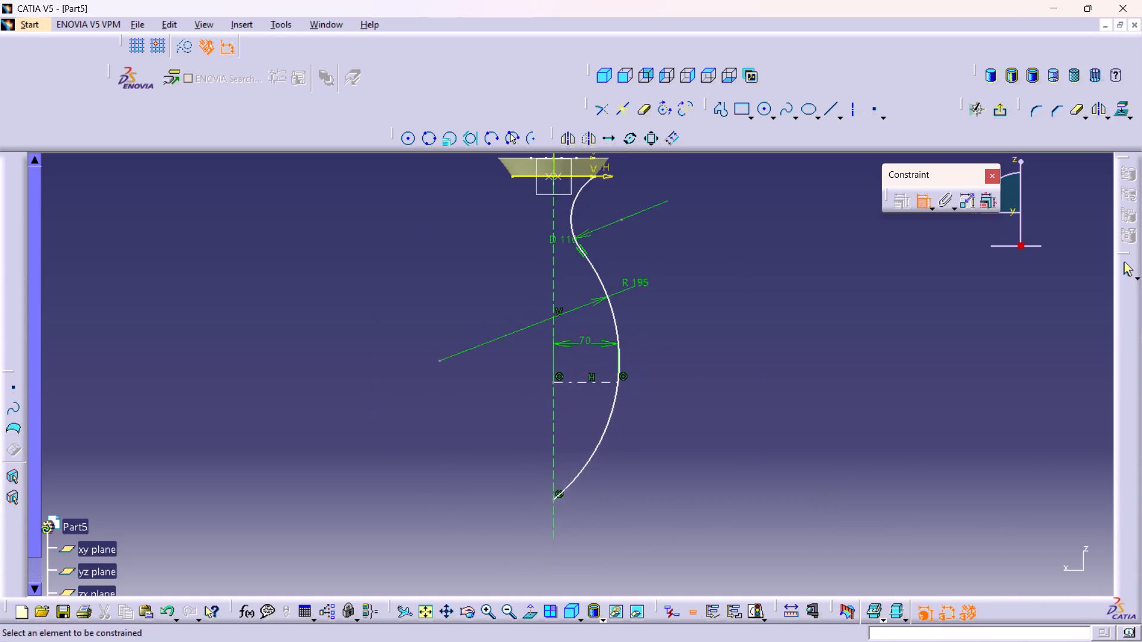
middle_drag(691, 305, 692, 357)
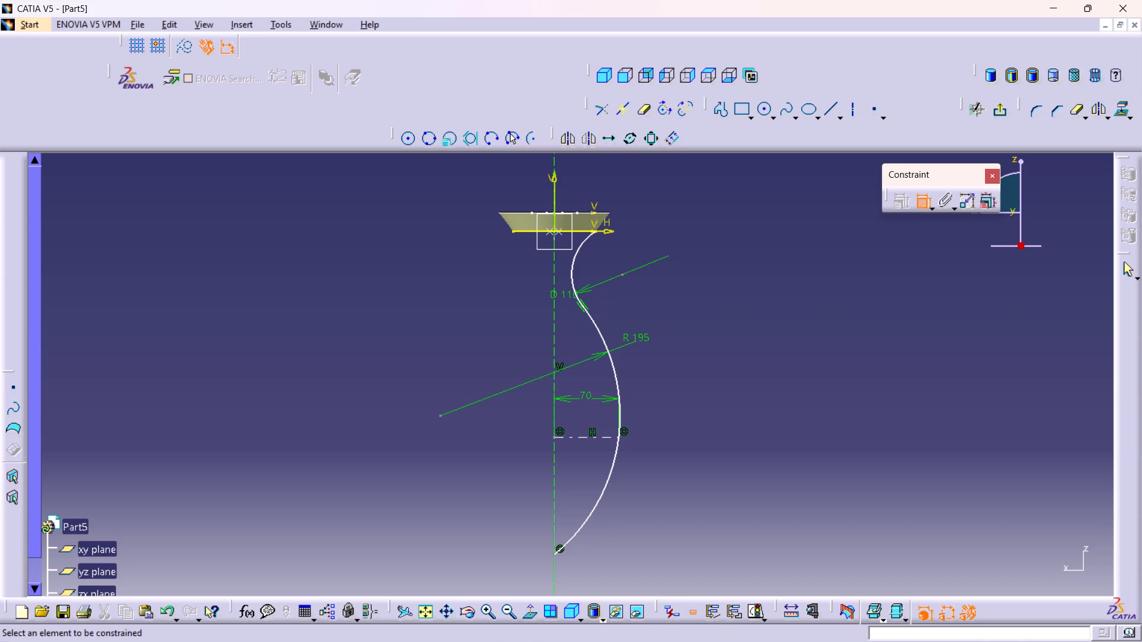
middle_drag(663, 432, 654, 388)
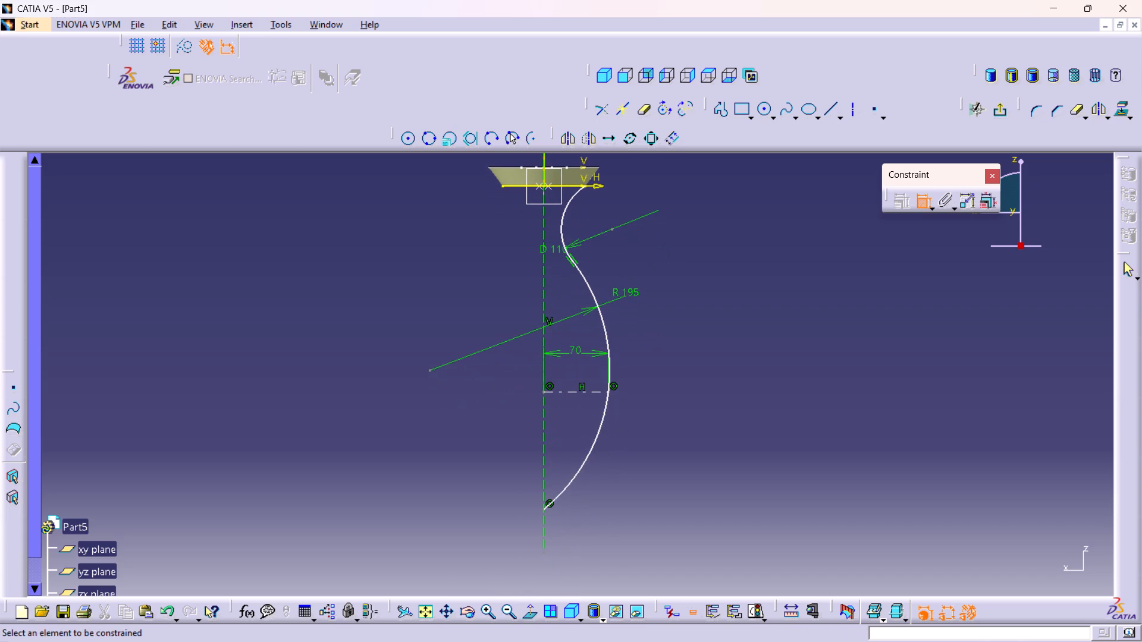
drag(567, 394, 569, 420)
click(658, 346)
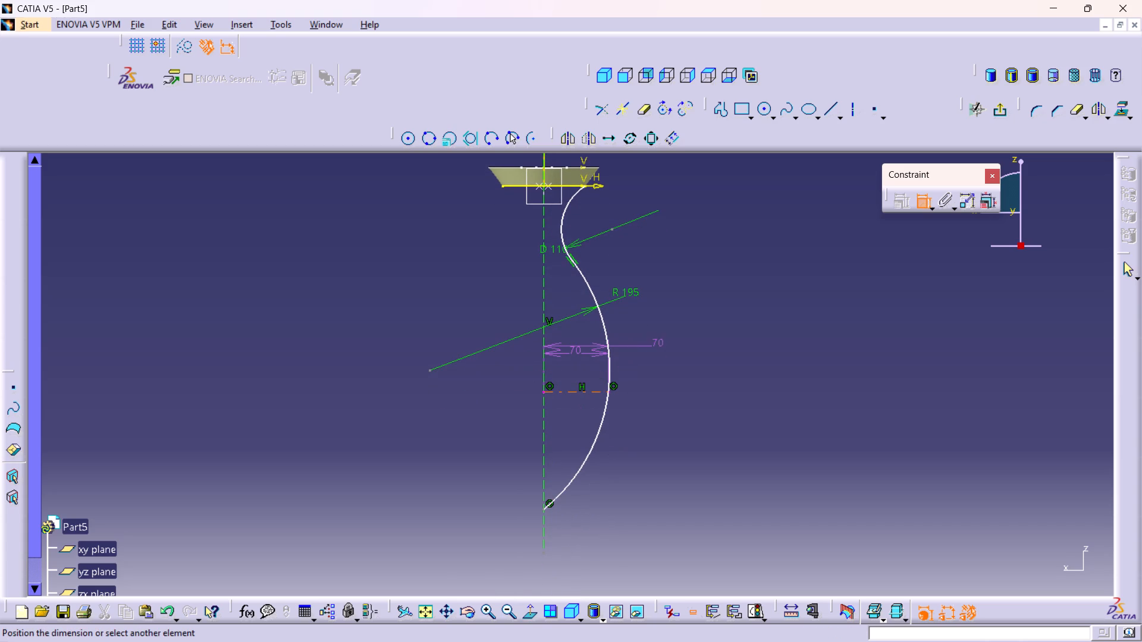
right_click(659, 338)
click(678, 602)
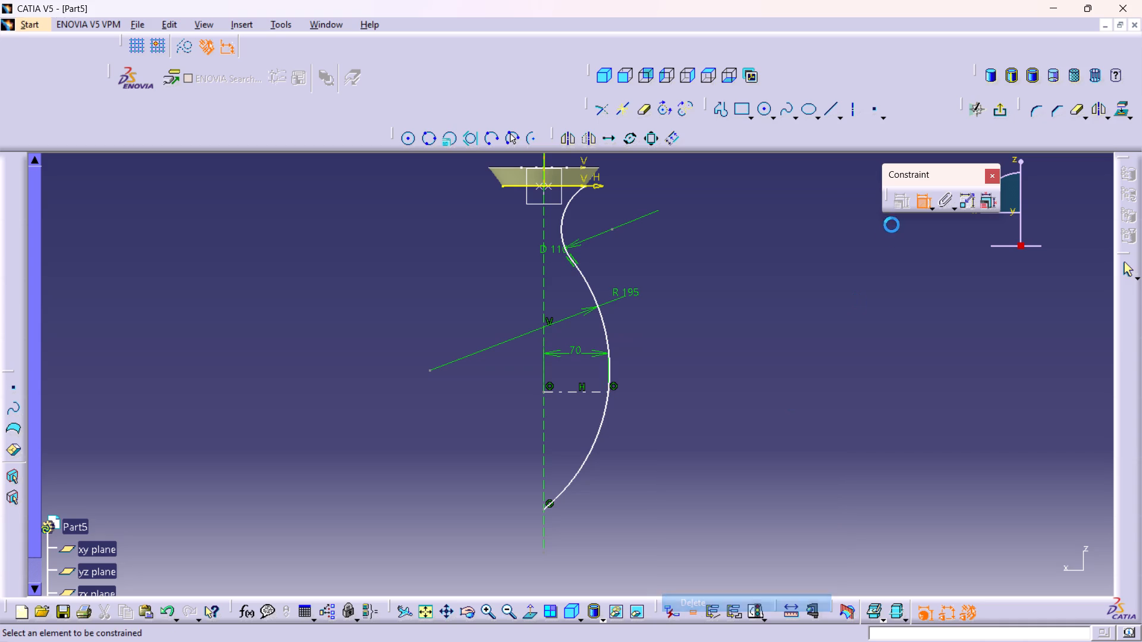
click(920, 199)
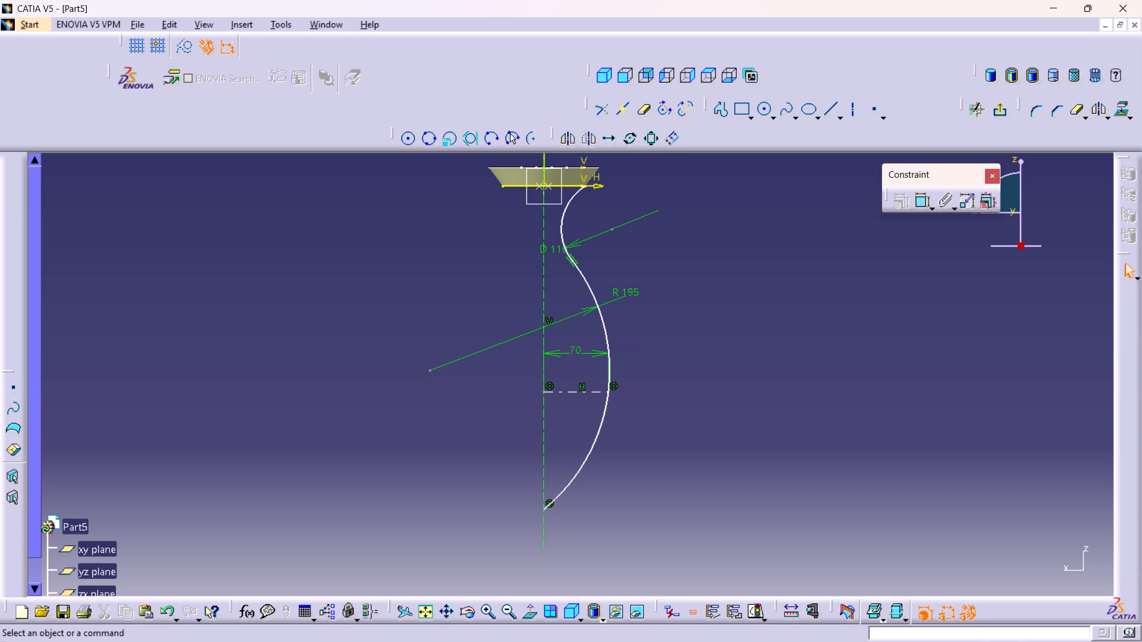
Move the 70 mm horizontal axis line down towards the lower part of the 195 mm radius arc.
drag(573, 395, 567, 440)
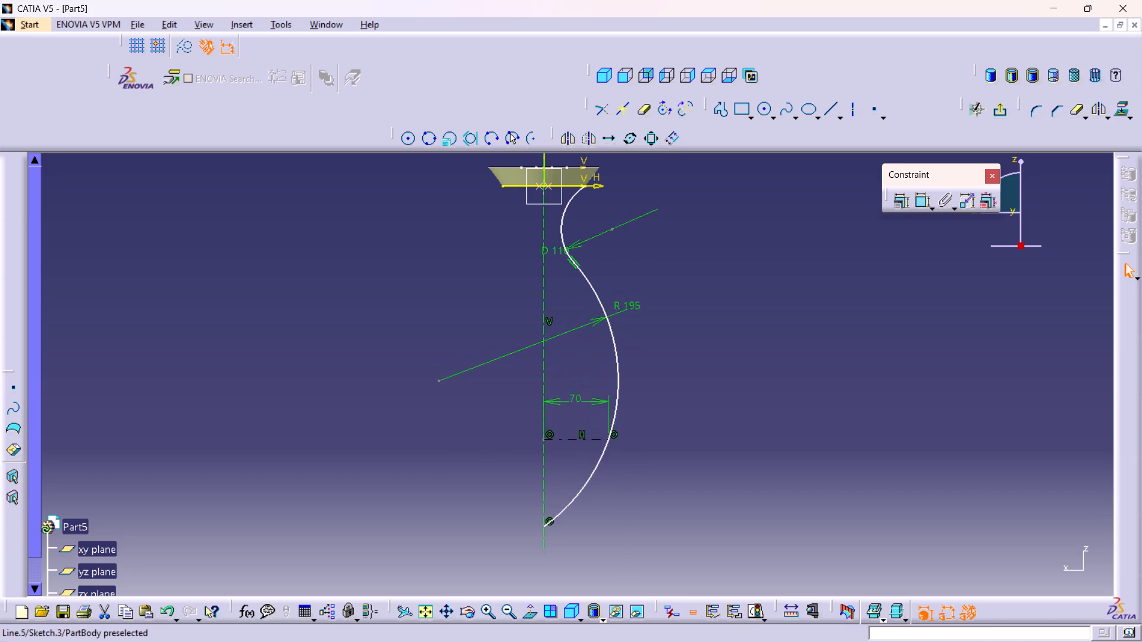
drag(567, 440, 566, 449)
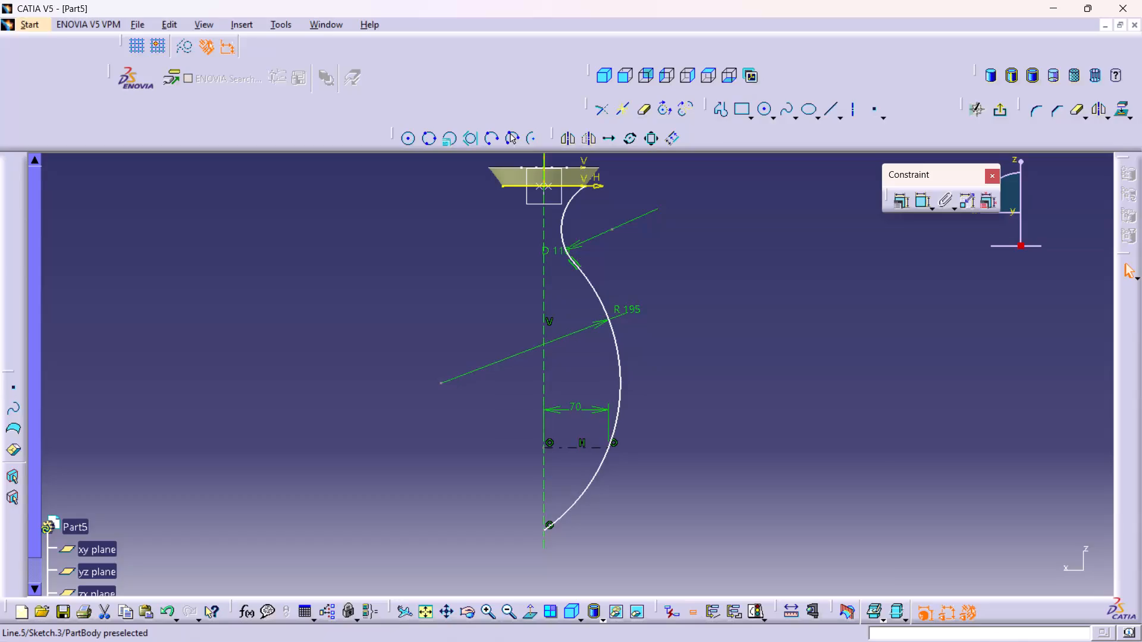
drag(566, 449, 566, 451)
click(738, 439)
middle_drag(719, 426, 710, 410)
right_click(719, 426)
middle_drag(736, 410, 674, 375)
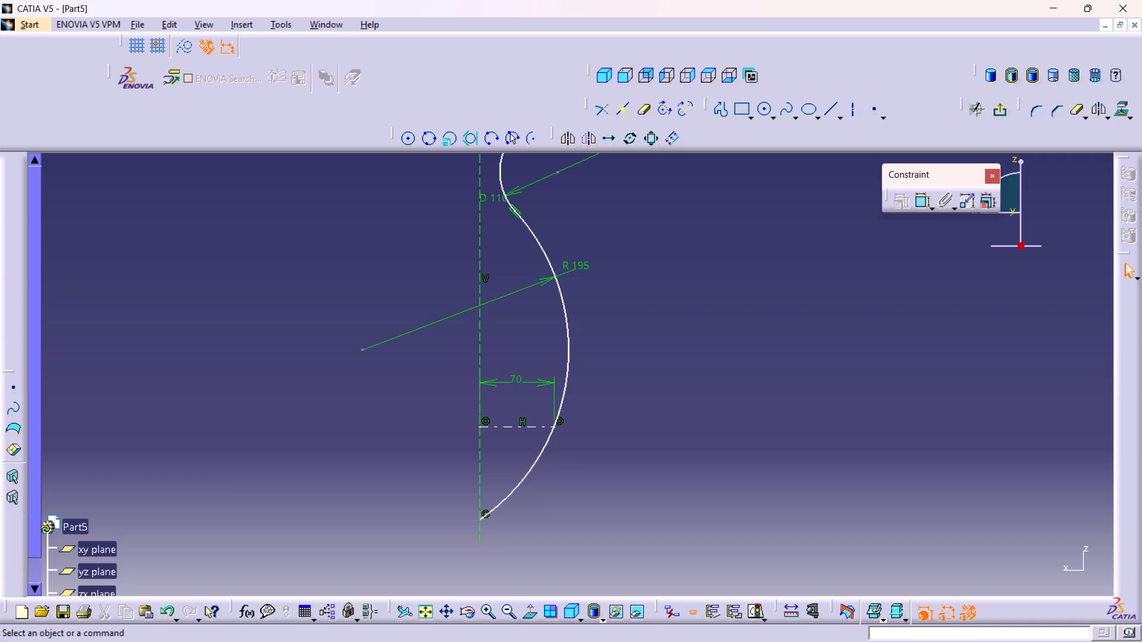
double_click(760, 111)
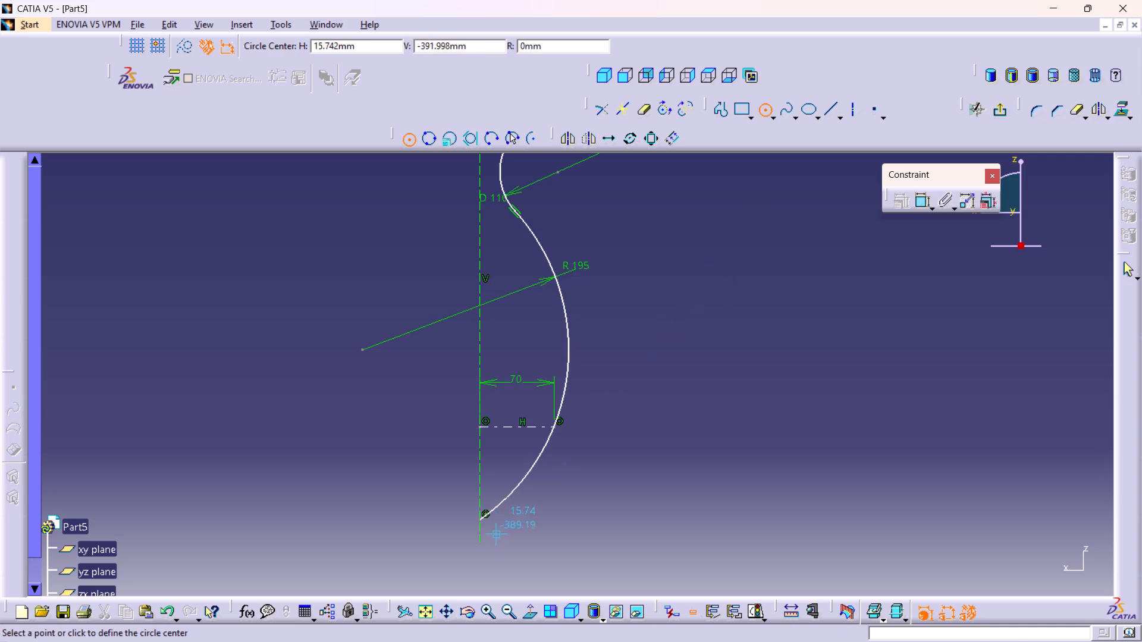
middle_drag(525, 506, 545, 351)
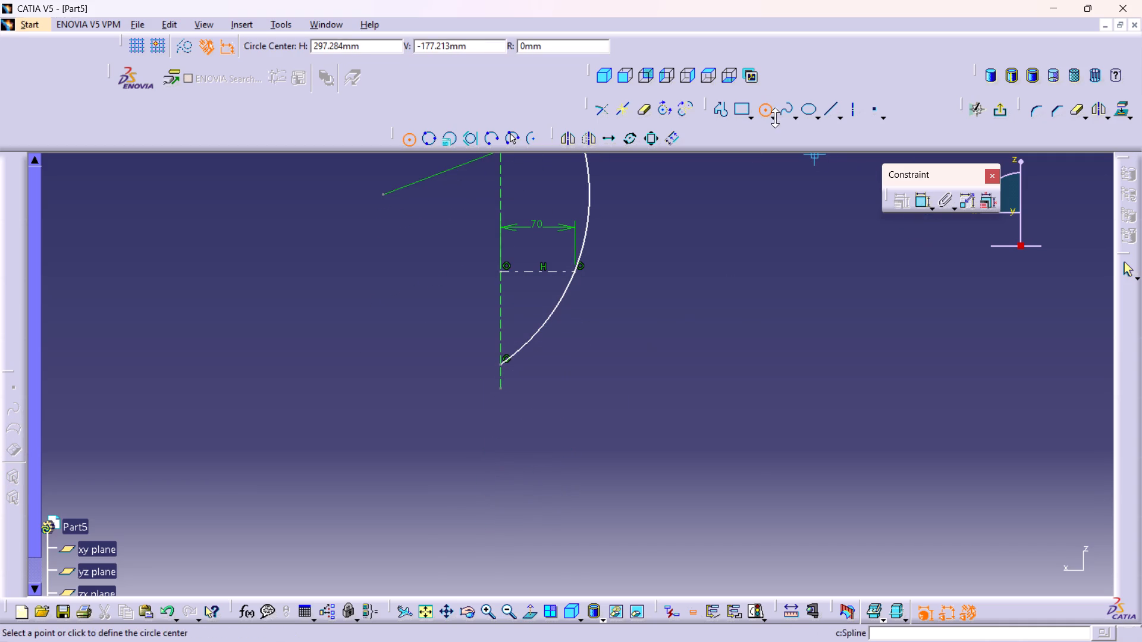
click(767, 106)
Move the vertical axis line down along itself so it reaches well below the end of the 195 mm radius arc.
drag(501, 295, 504, 338)
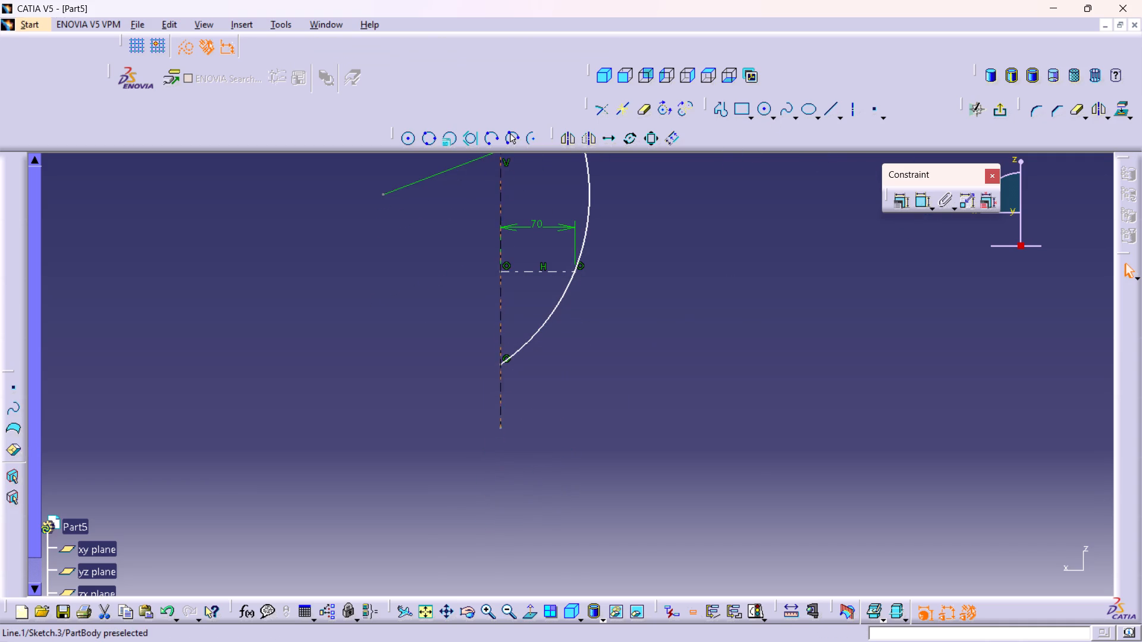
drag(504, 338, 497, 474)
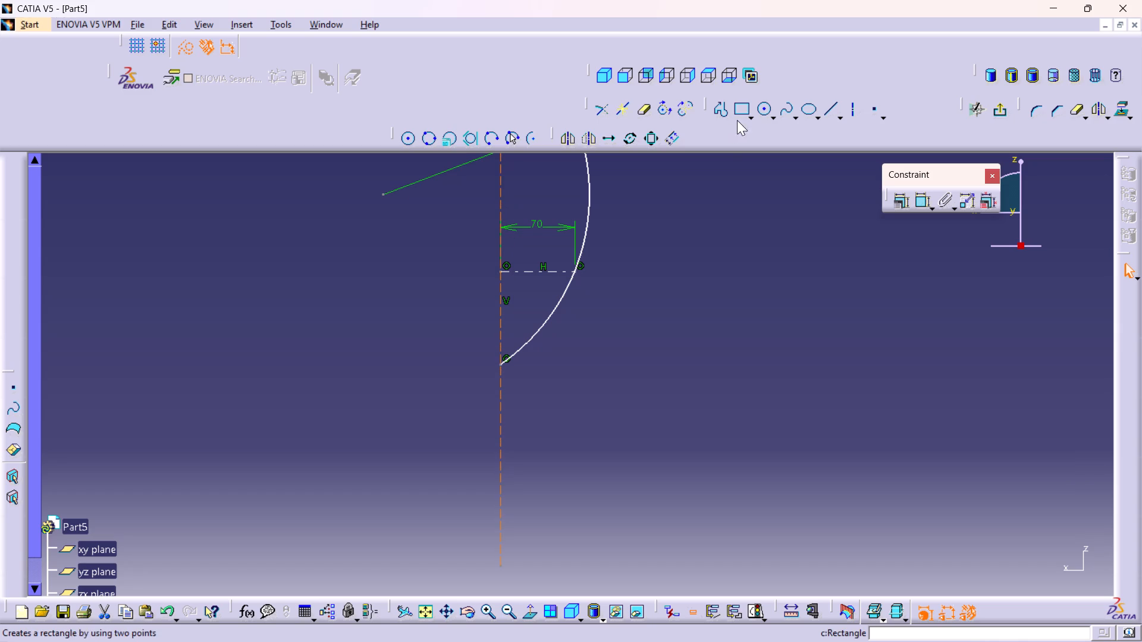
click(733, 165)
Draw a circle of about 126 mm radius centred on the vertical axis line below the 195 mm radius arc.
double_click(763, 106)
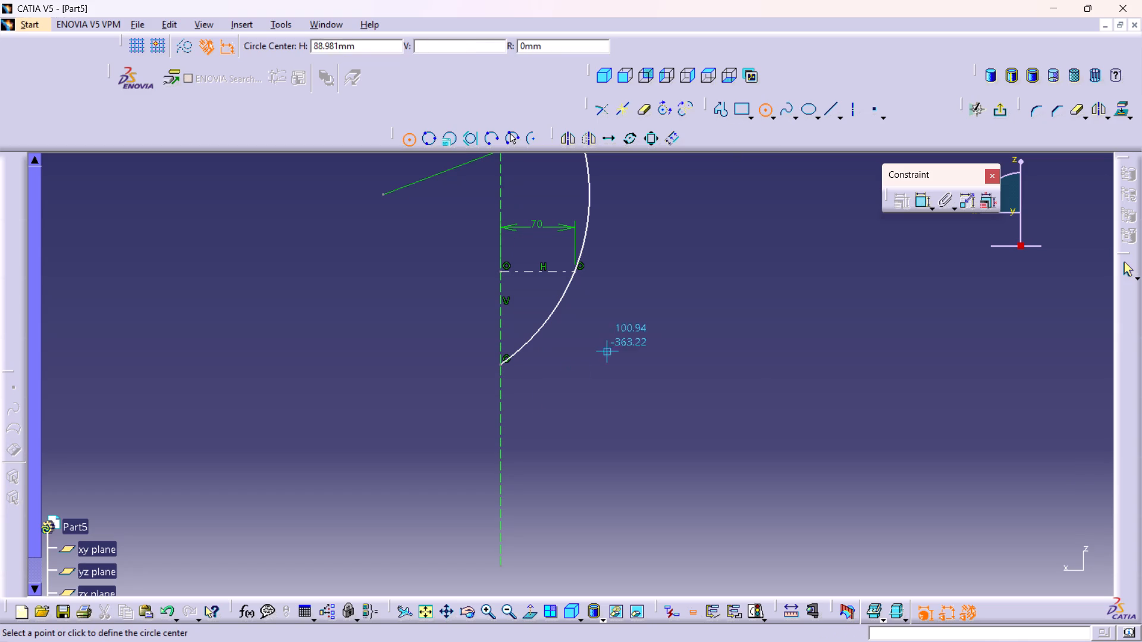
click(501, 463)
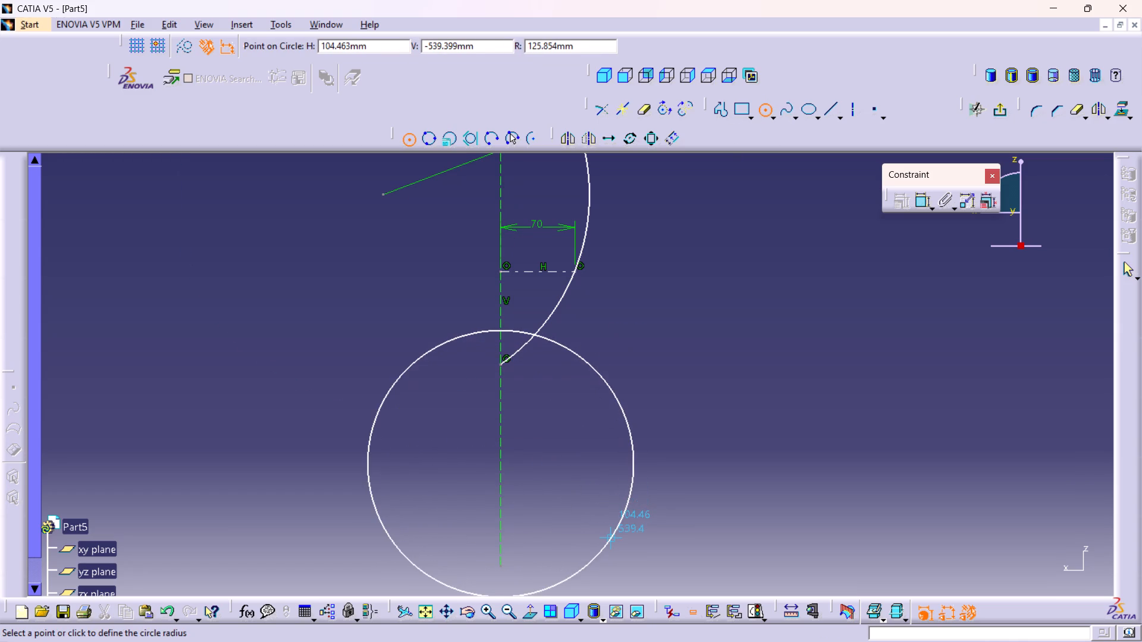
click(611, 540)
Dimension the new circle's diameter and set it to 170 mm.
double_click(923, 203)
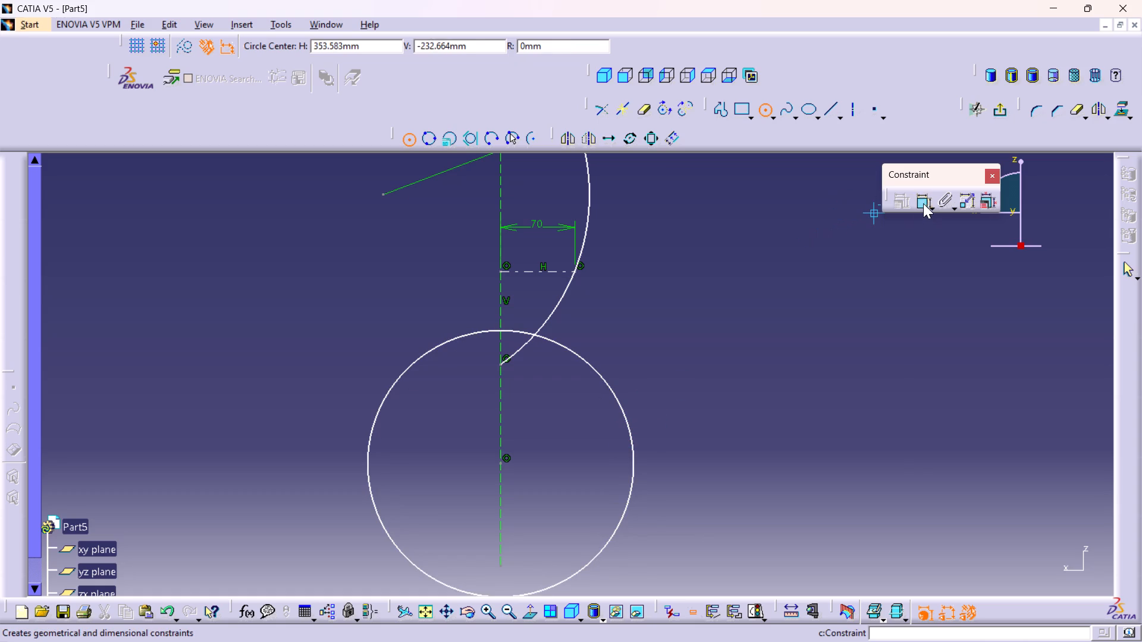
click(626, 417)
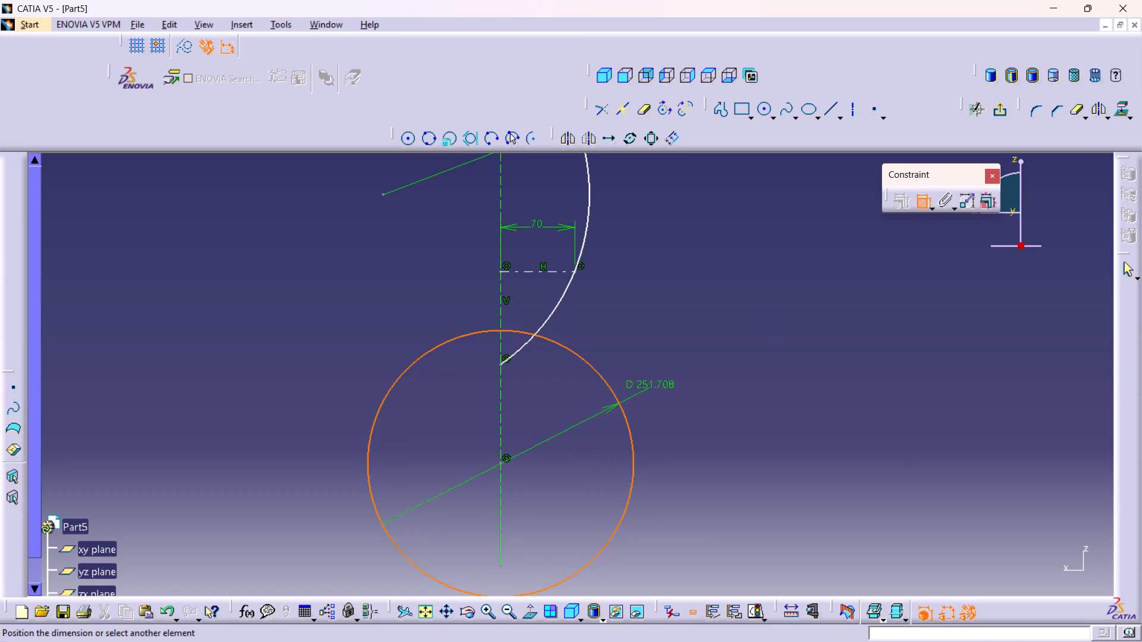
click(656, 378)
double_click(651, 376)
text(170)
key(Return)
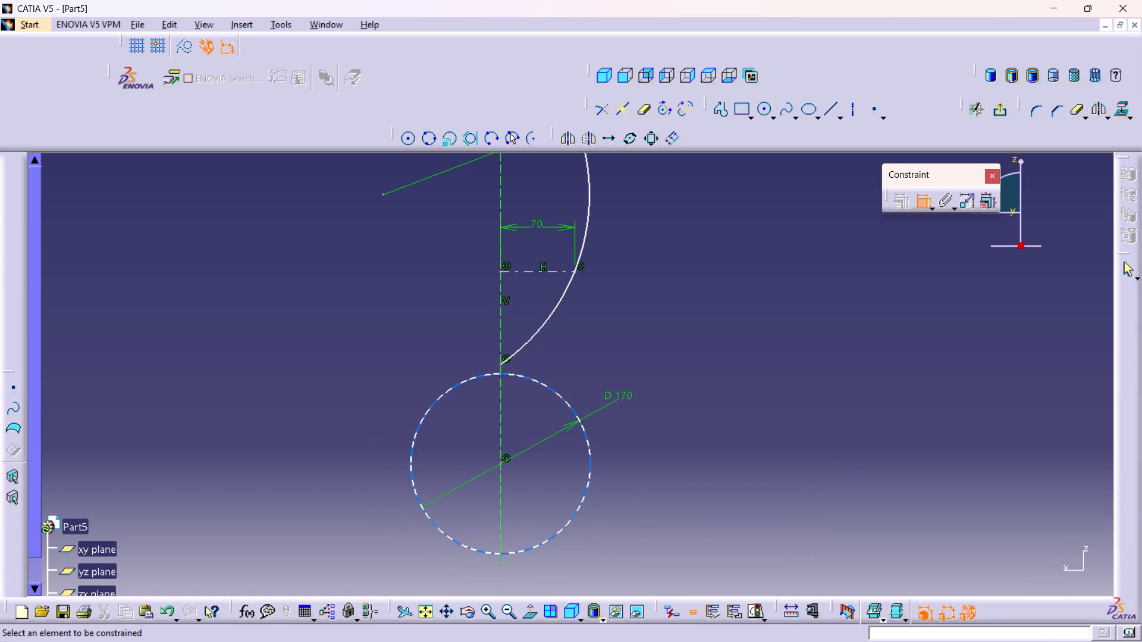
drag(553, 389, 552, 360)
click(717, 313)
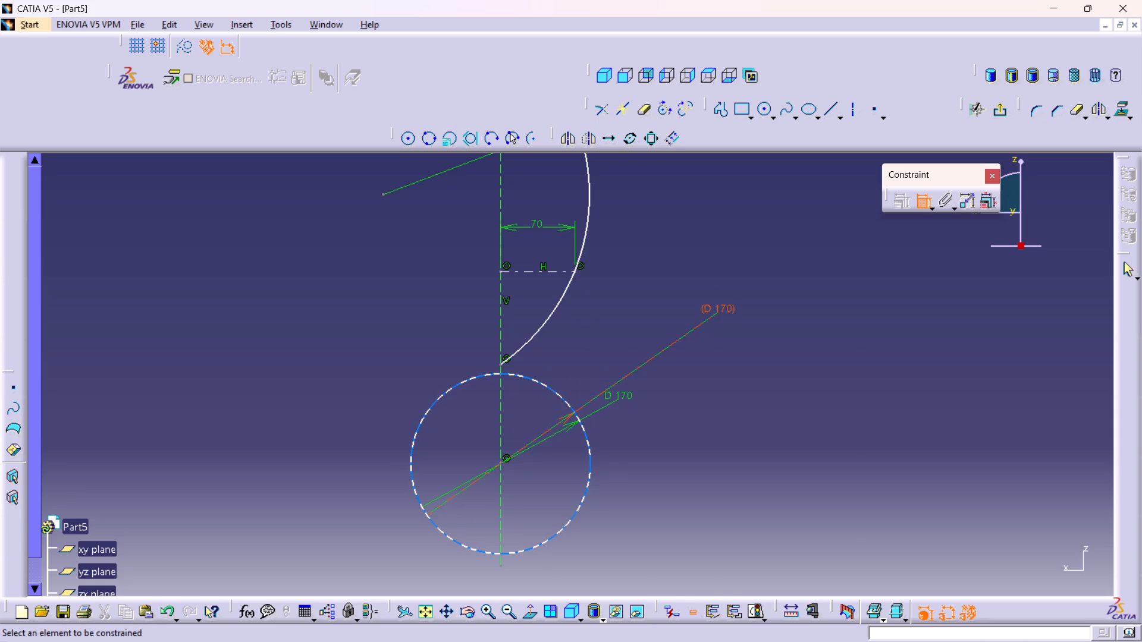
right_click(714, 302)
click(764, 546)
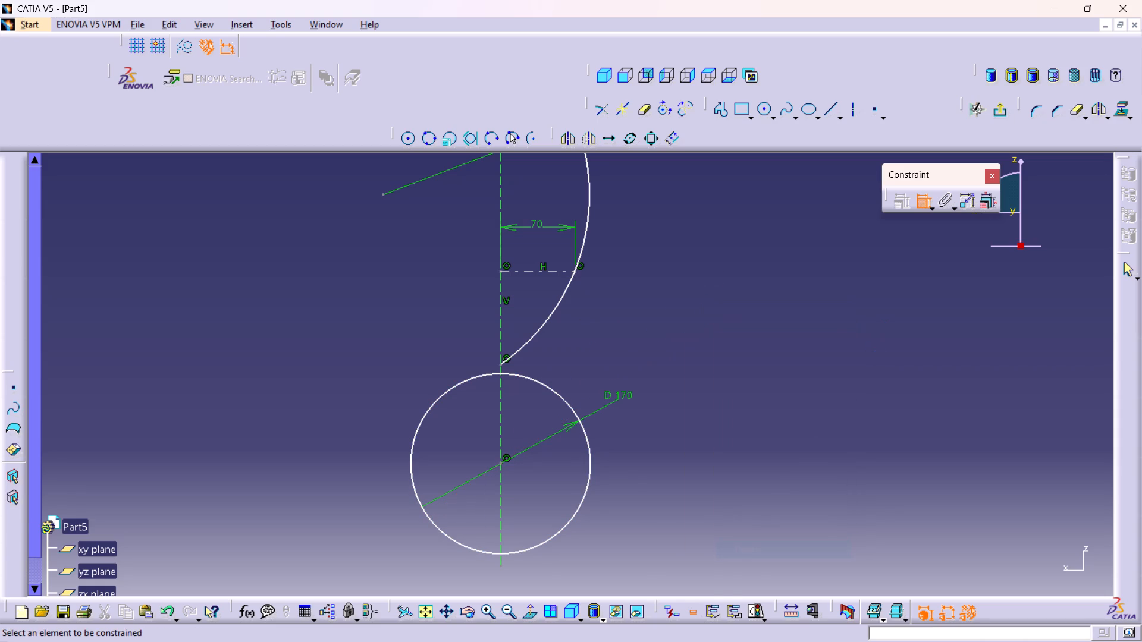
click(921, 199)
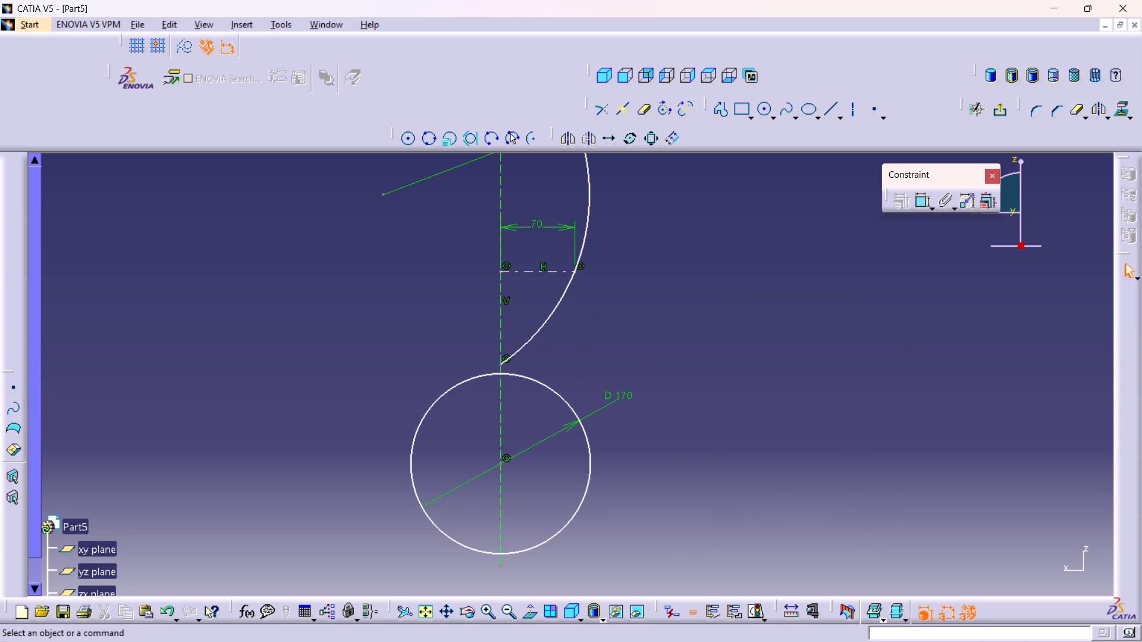
Move the 170 mm circle up along the vertical axis so it overlaps the lower end of the 195 mm radius arc.
drag(516, 377, 531, 326)
click(619, 344)
middle_drag(683, 313, 686, 373)
right_click(683, 313)
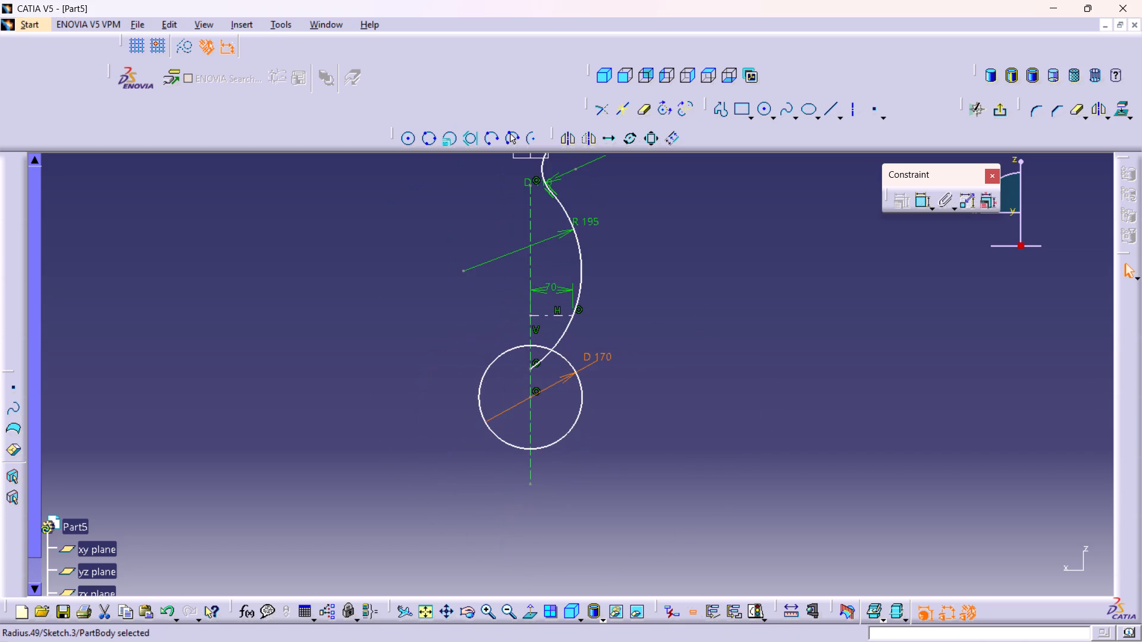
click(681, 349)
middle_drag(670, 305, 670, 326)
right_click(670, 305)
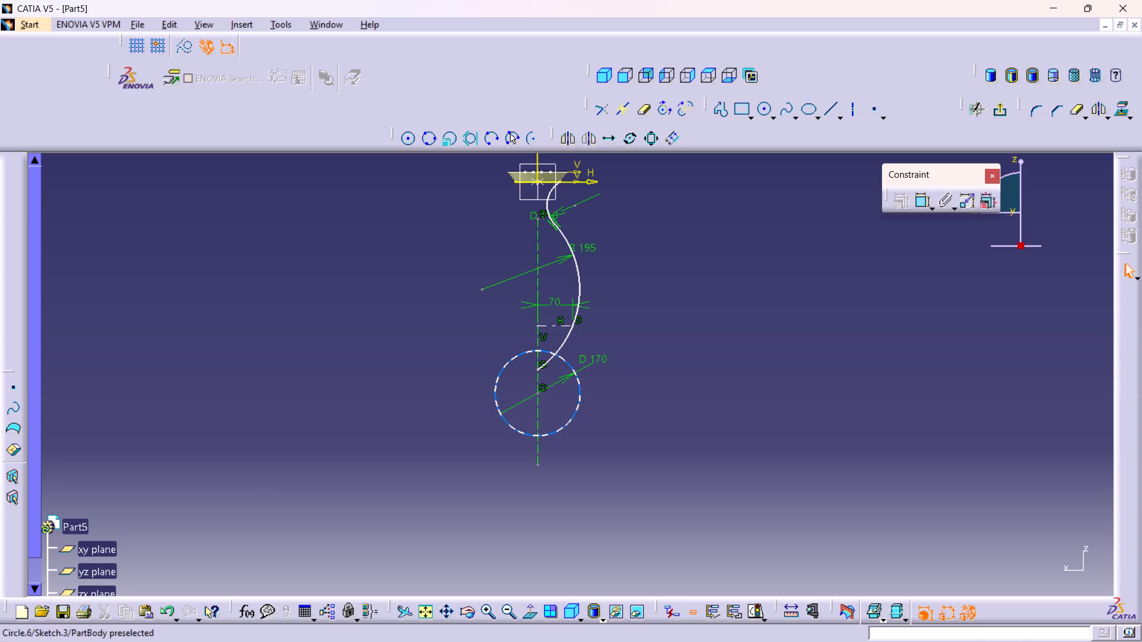
drag(583, 394, 588, 387)
click(624, 427)
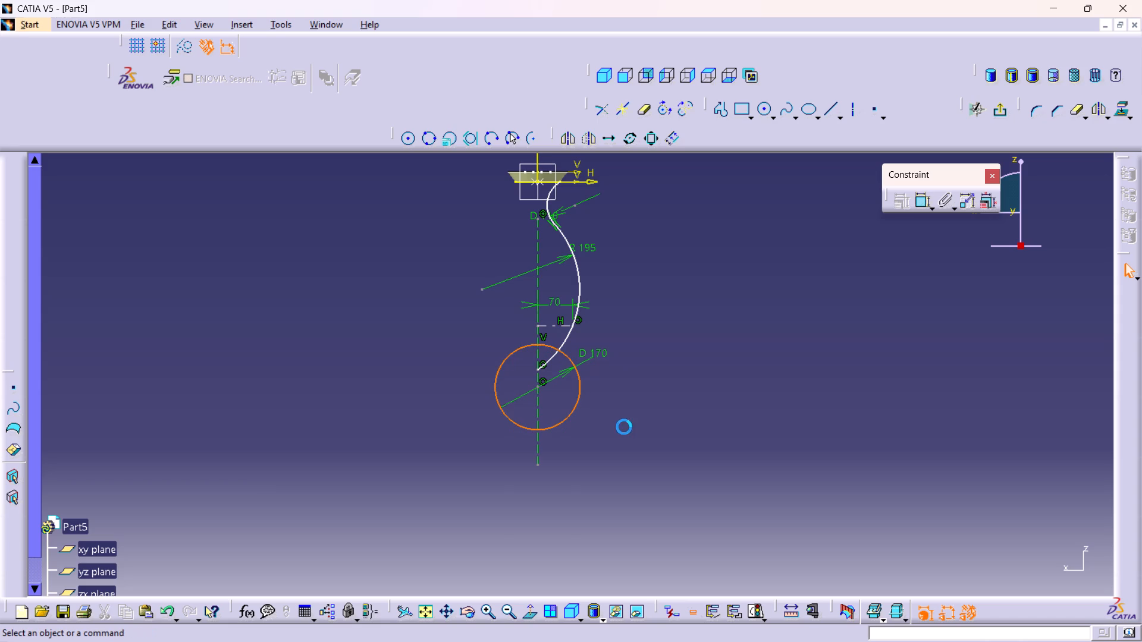
Move the vertical axis line up so it spans from near the sketch origin to the bottom of the 170 mm circle.
middle_drag(613, 397, 607, 364)
right_click(613, 397)
middle_drag(640, 336, 613, 420)
right_click(613, 420)
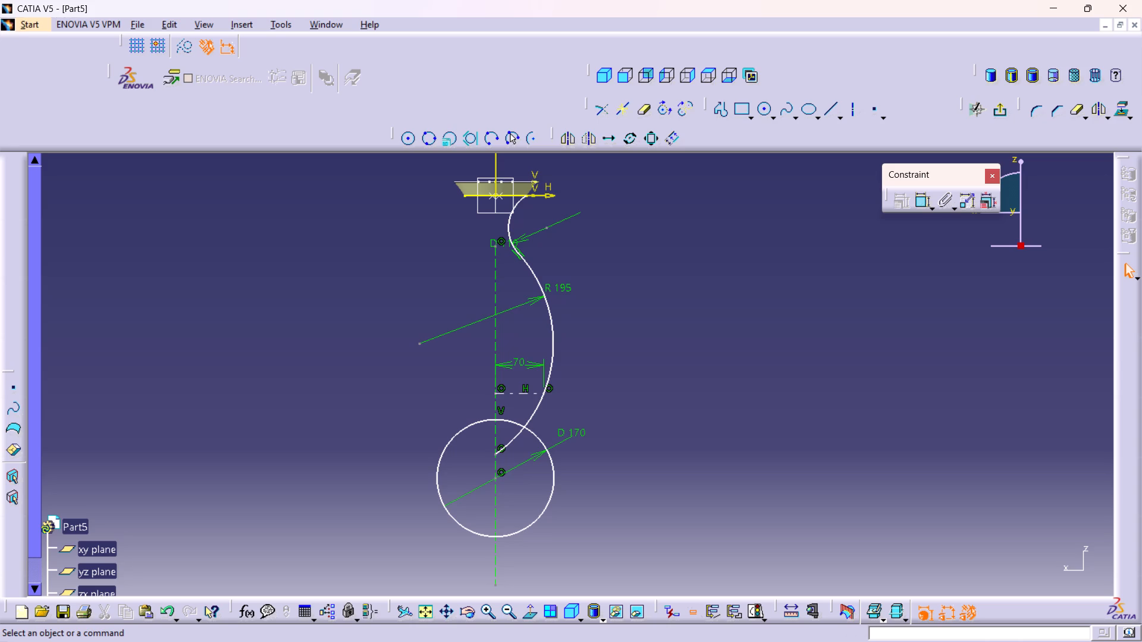
drag(494, 267, 493, 240)
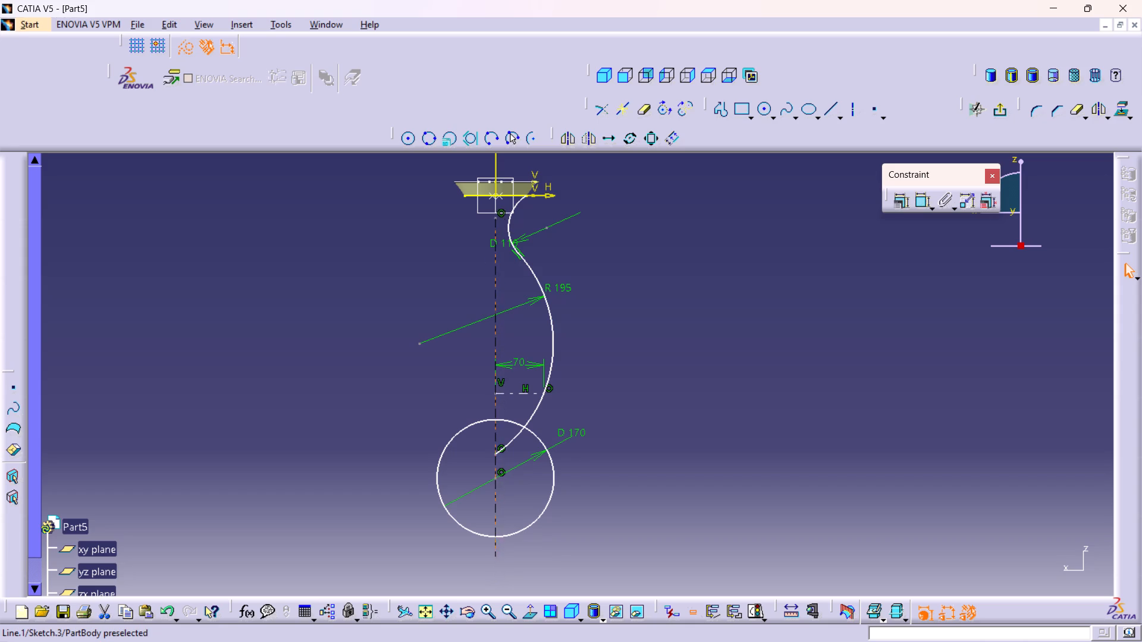
drag(493, 240, 493, 212)
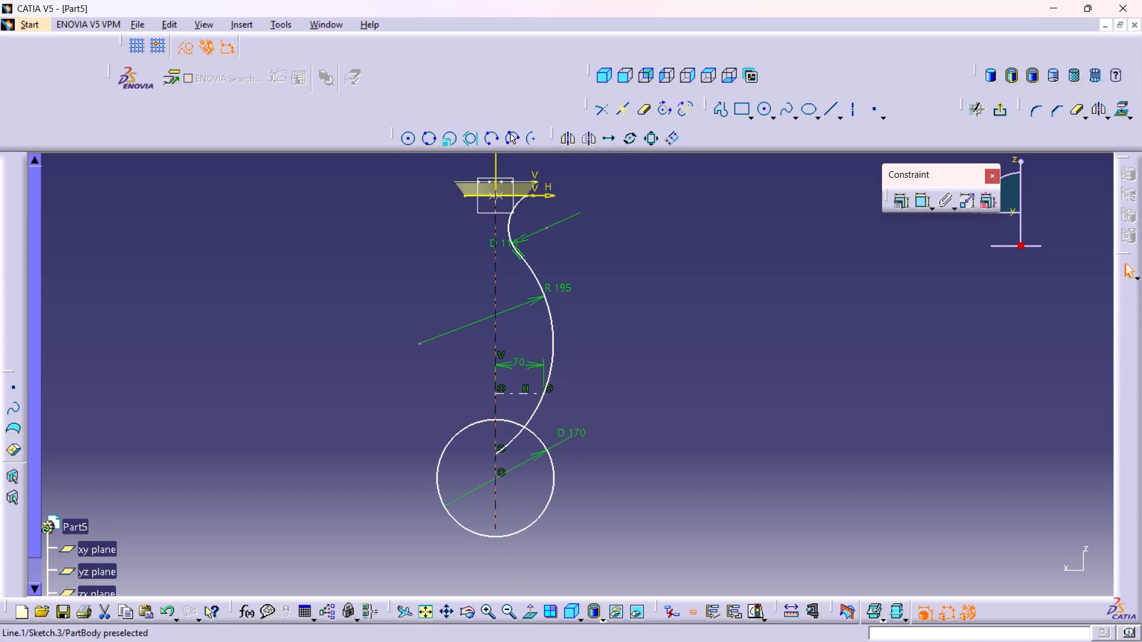
drag(493, 212, 493, 221)
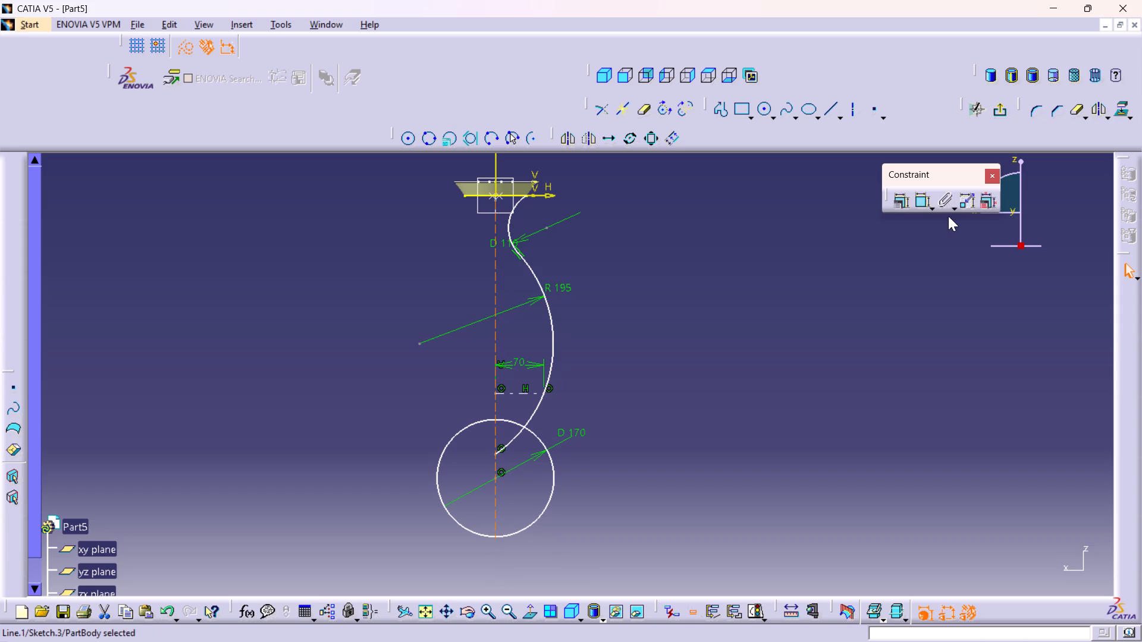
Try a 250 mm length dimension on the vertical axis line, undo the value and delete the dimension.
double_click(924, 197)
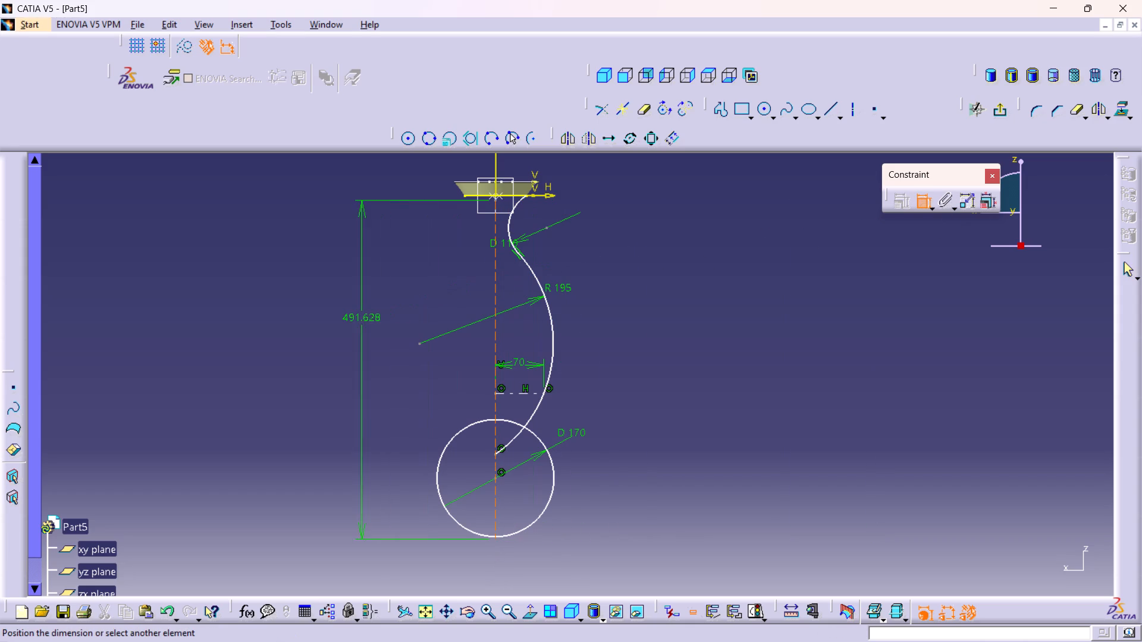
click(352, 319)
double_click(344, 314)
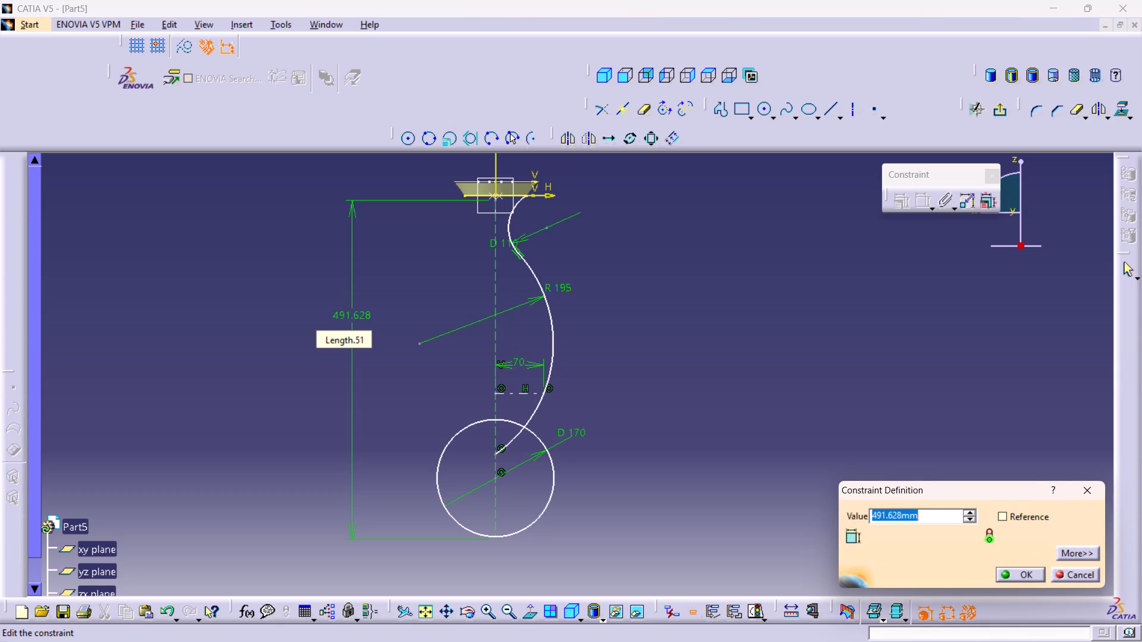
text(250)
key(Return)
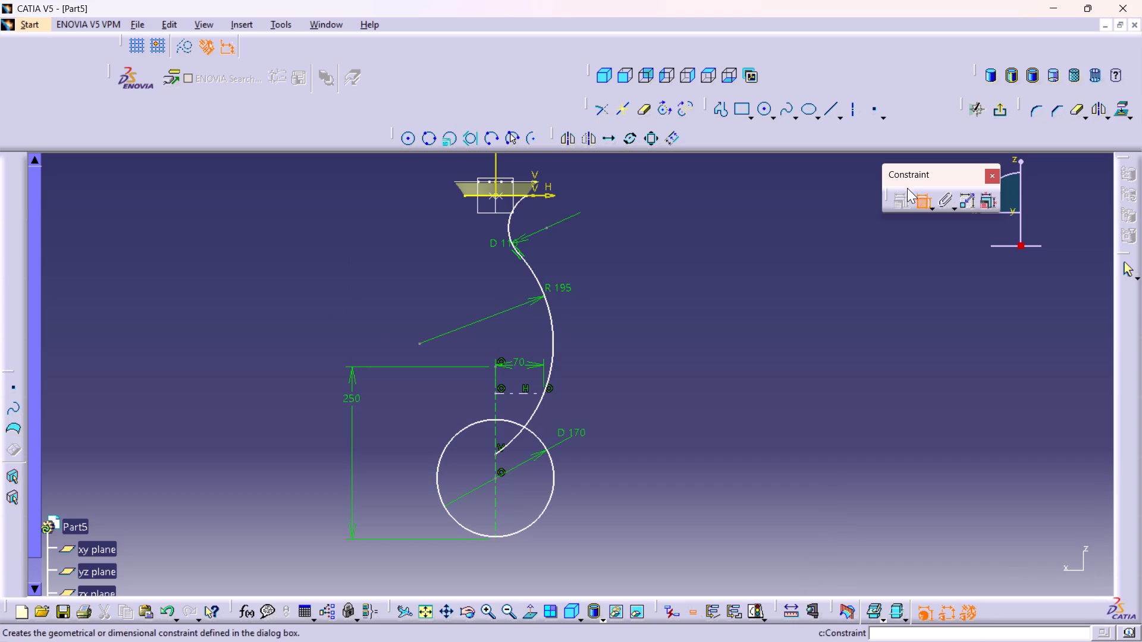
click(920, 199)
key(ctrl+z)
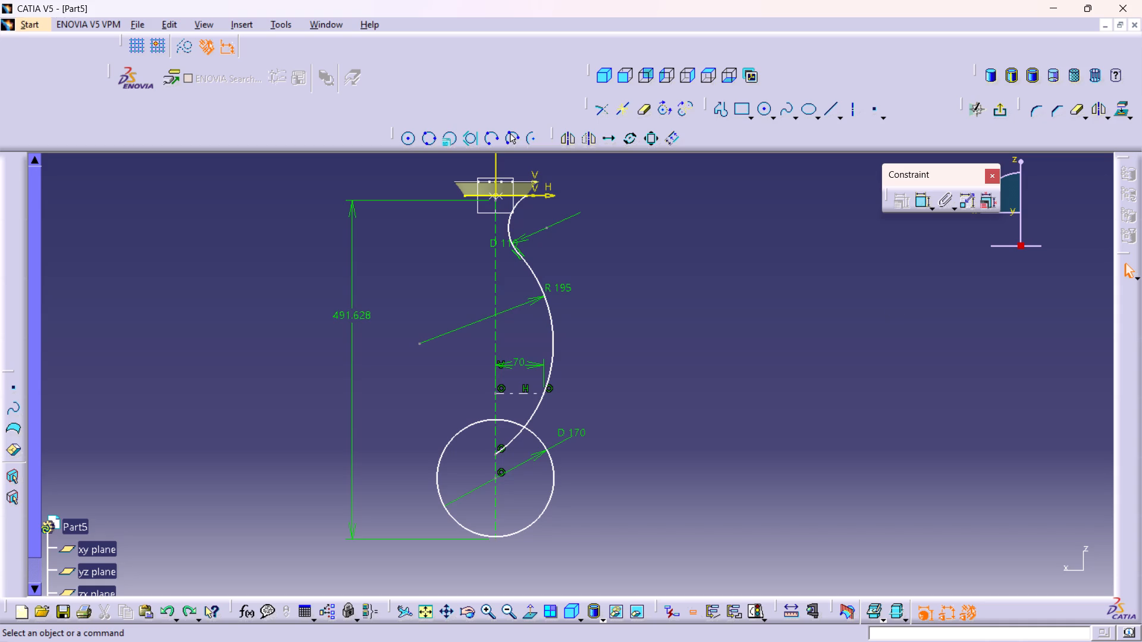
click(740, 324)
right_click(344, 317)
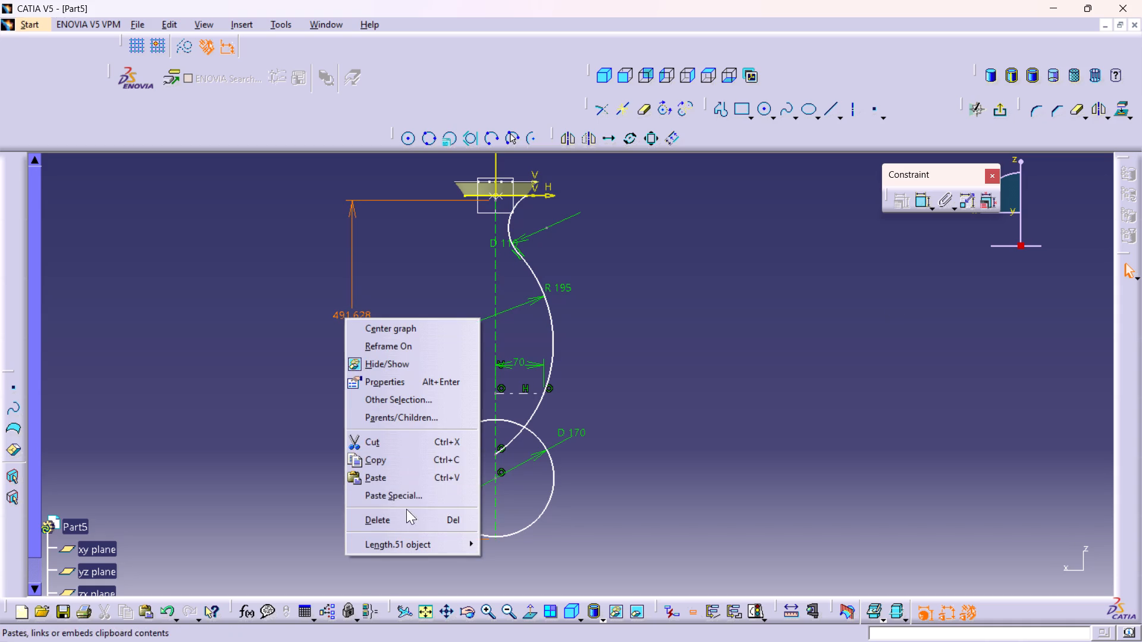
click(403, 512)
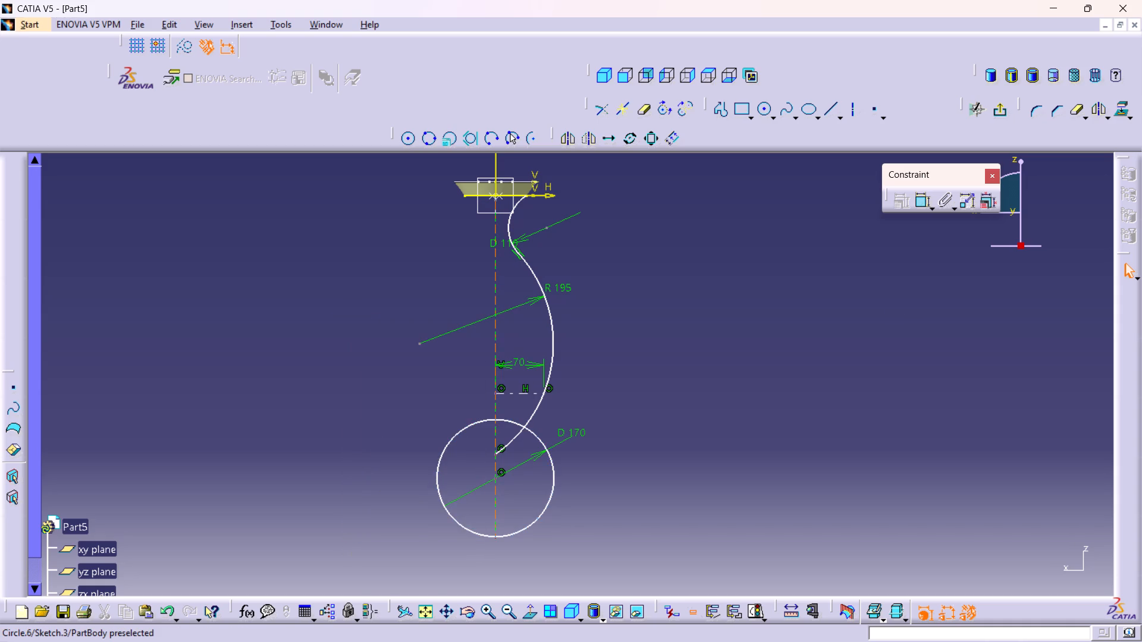
Constrain the top of the 170 mm circle tangent to the 70 mm horizontal axis line.
double_click(919, 197)
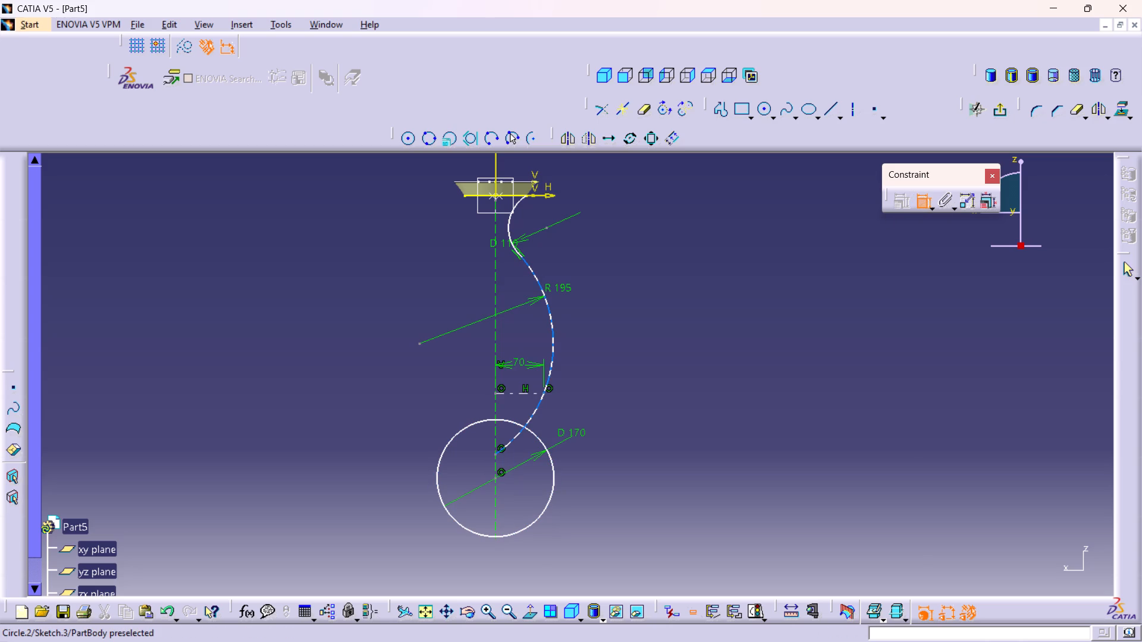
click(923, 204)
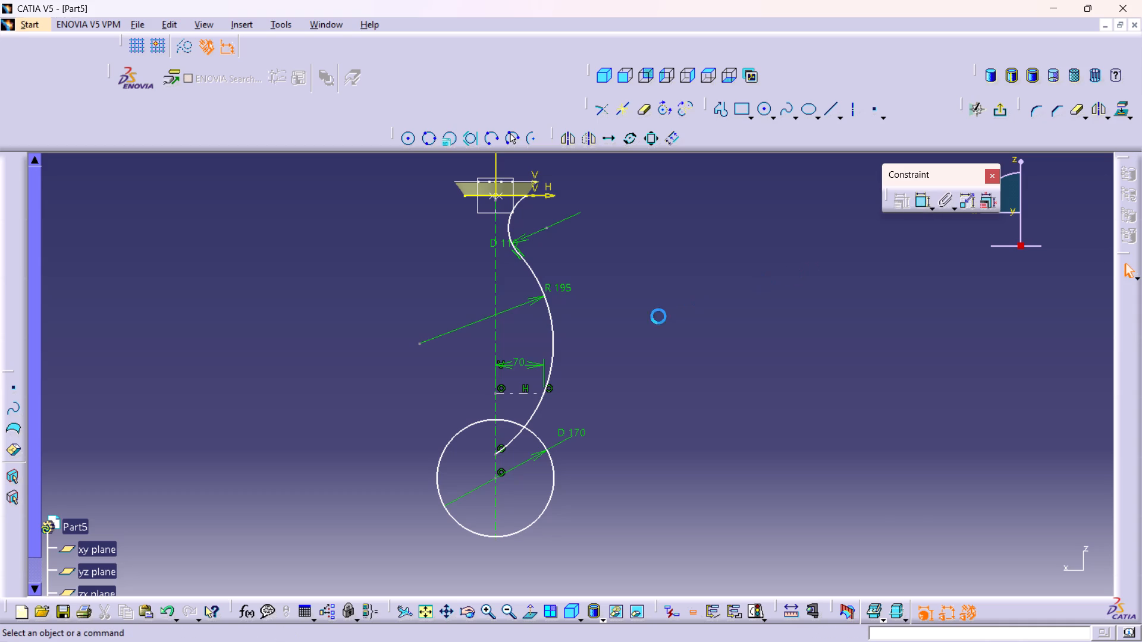
drag(508, 417, 506, 395)
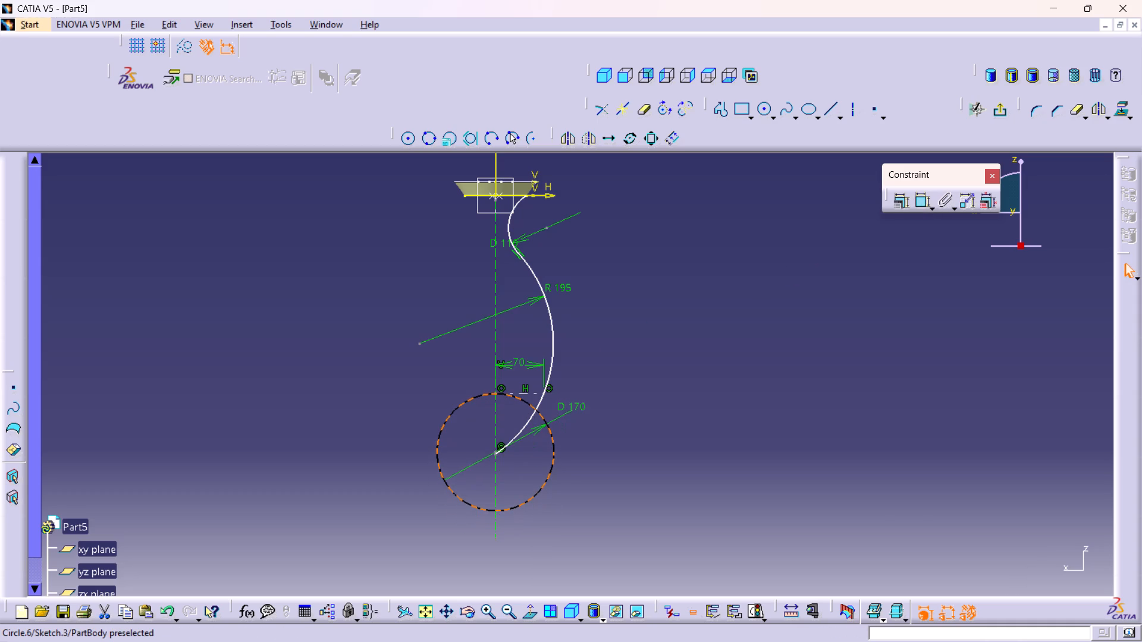
drag(506, 395, 504, 410)
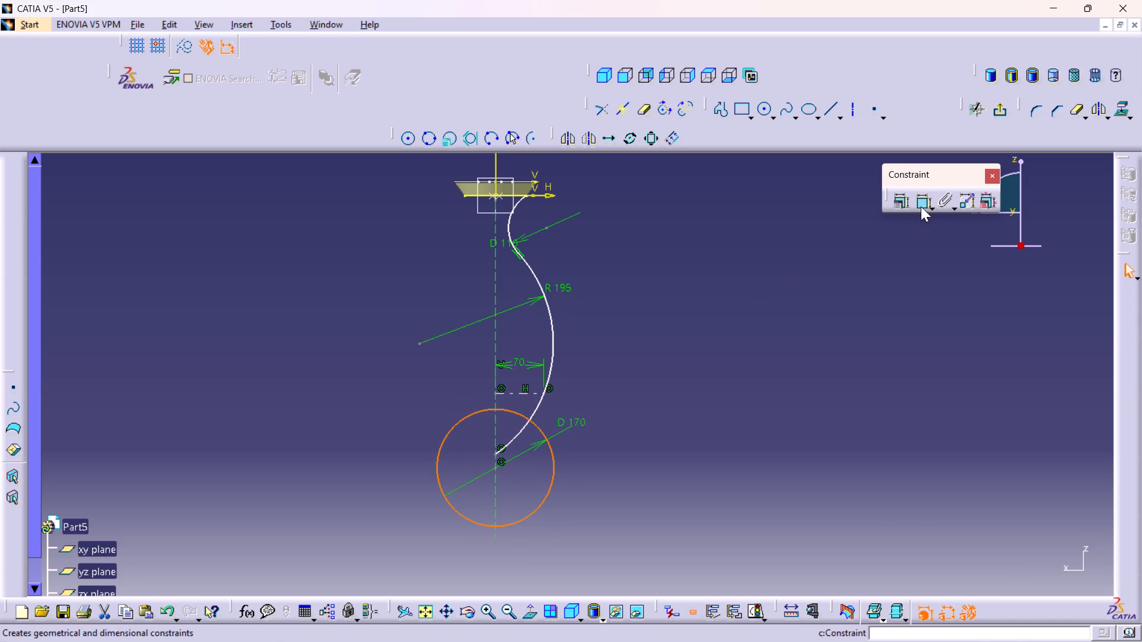
click(889, 288)
double_click(923, 199)
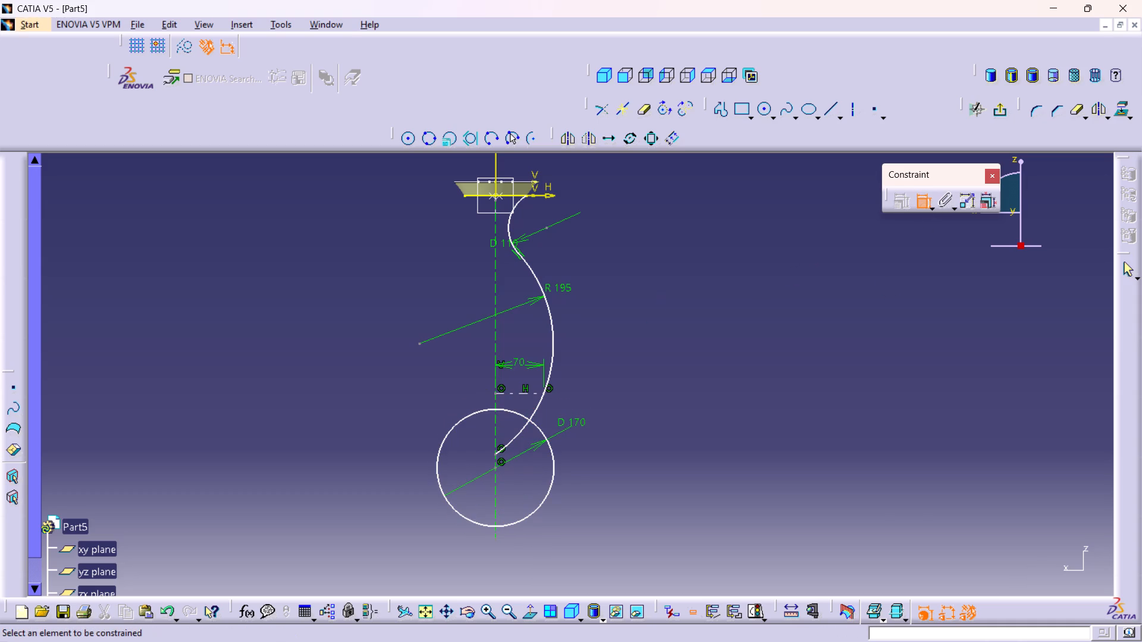
click(479, 414)
click(509, 392)
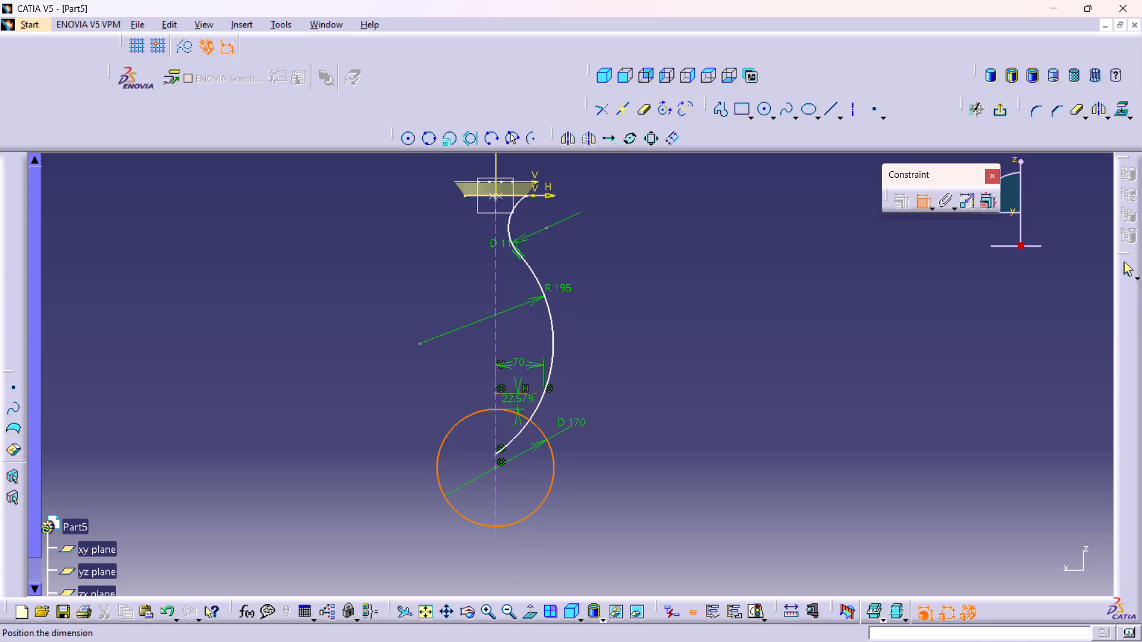
right_click(420, 412)
click(458, 493)
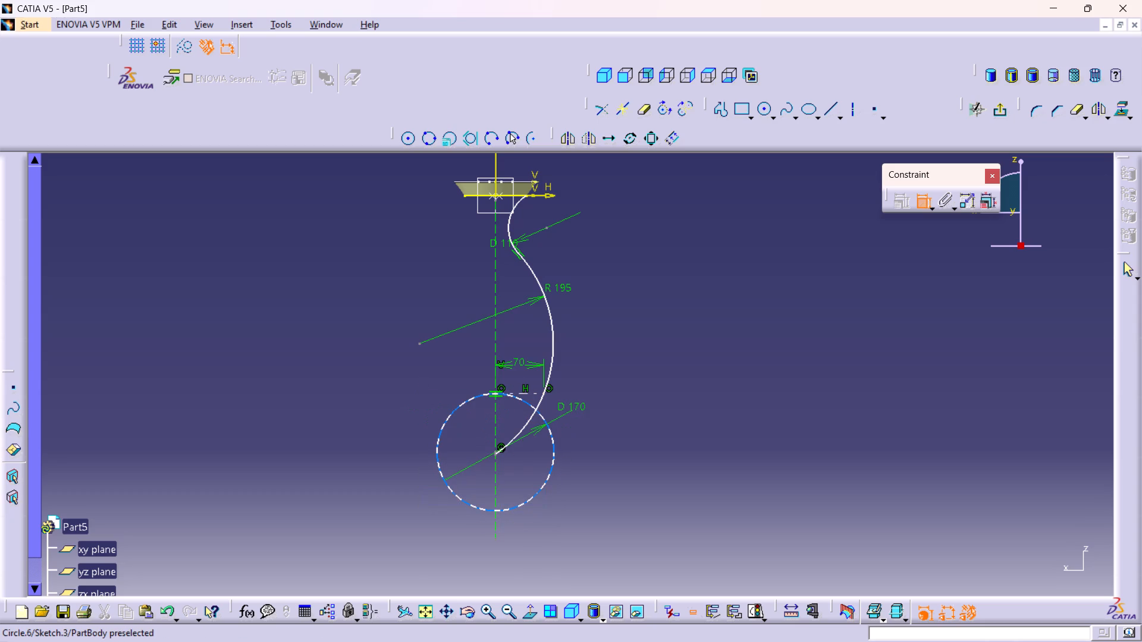
click(496, 394)
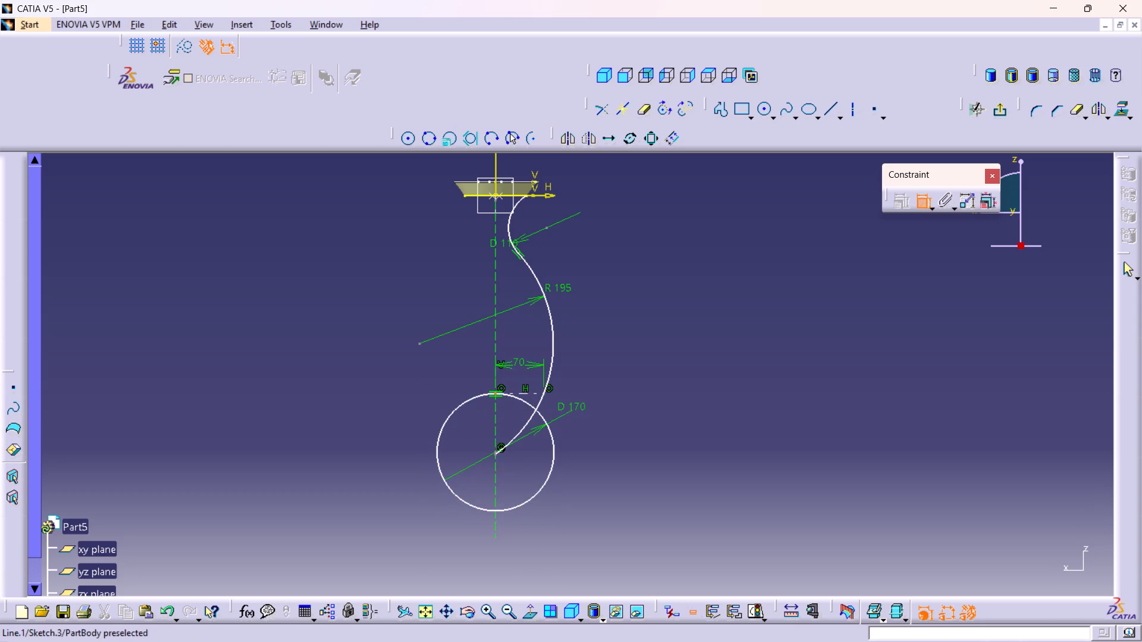
Dimension the vertical distance from the upper body's lower edge at origin level to the top of the 170 mm circle as 250 mm.
click(474, 197)
click(339, 292)
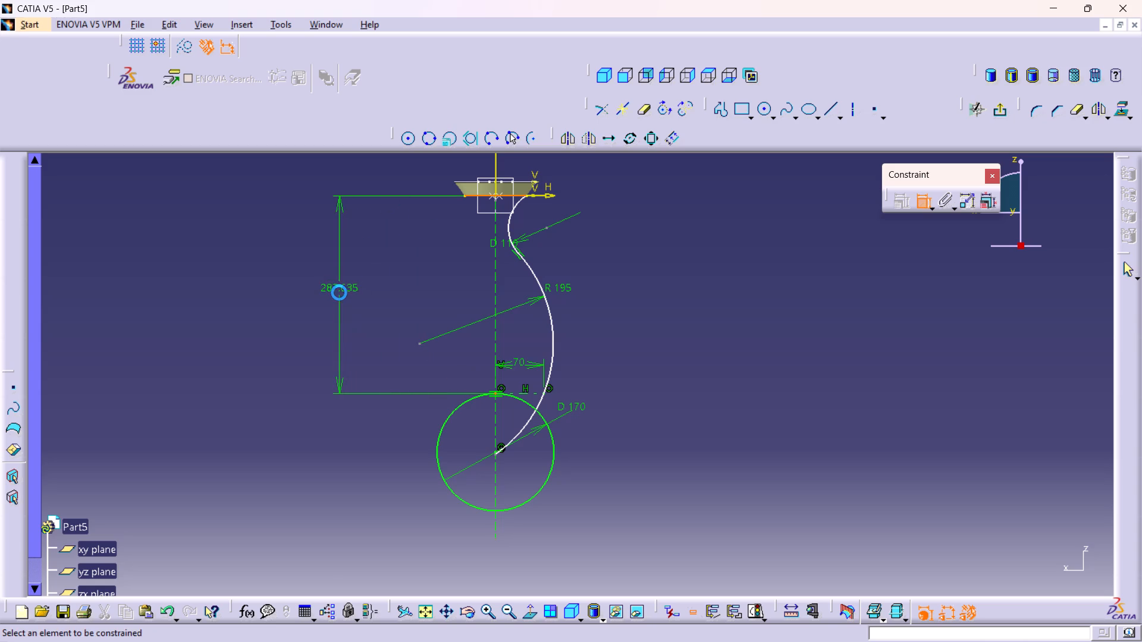
double_click(332, 285)
text(250)
key(Return)
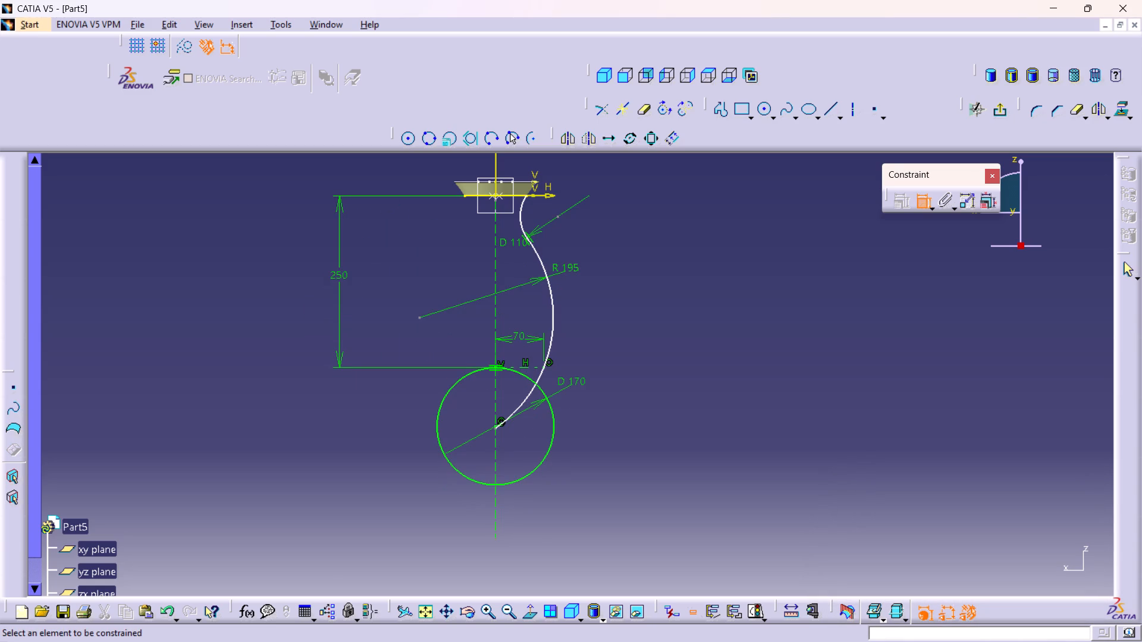
click(605, 314)
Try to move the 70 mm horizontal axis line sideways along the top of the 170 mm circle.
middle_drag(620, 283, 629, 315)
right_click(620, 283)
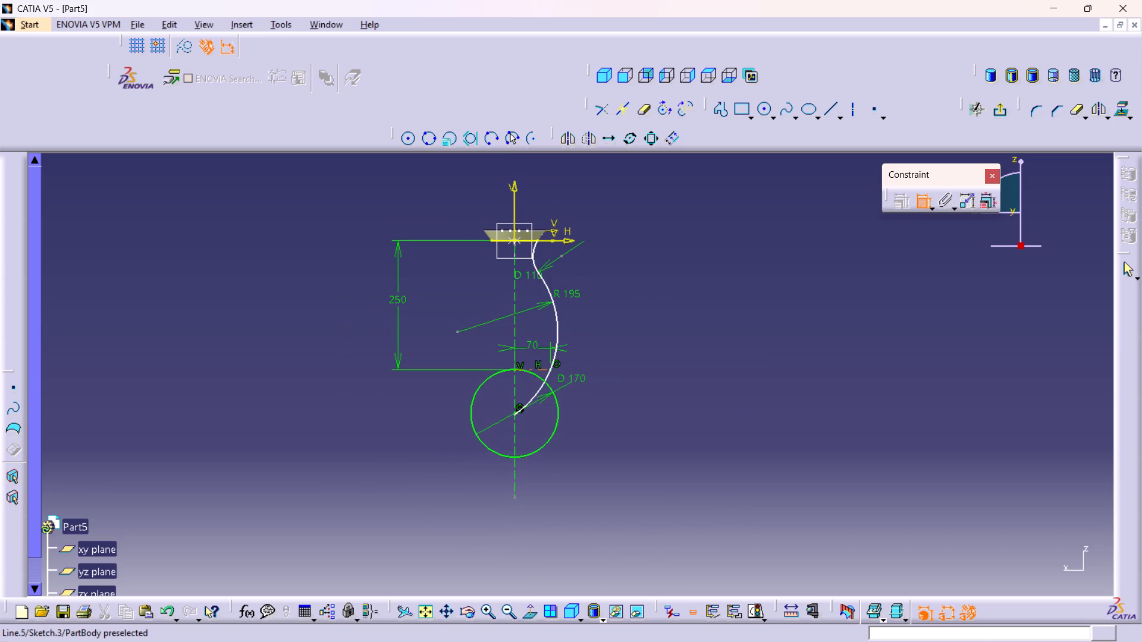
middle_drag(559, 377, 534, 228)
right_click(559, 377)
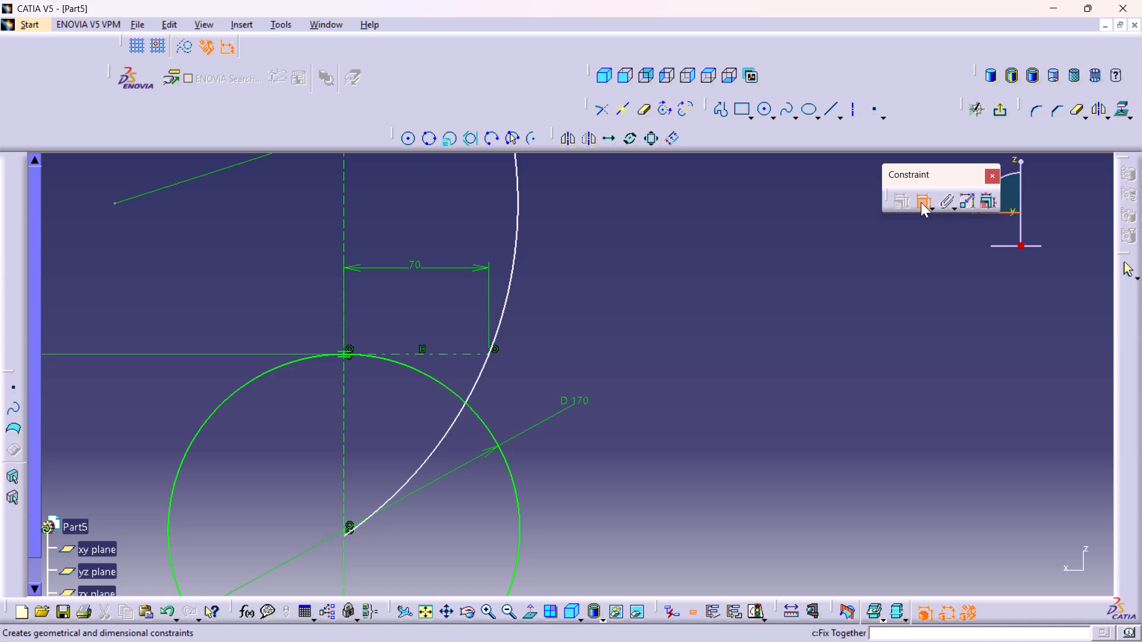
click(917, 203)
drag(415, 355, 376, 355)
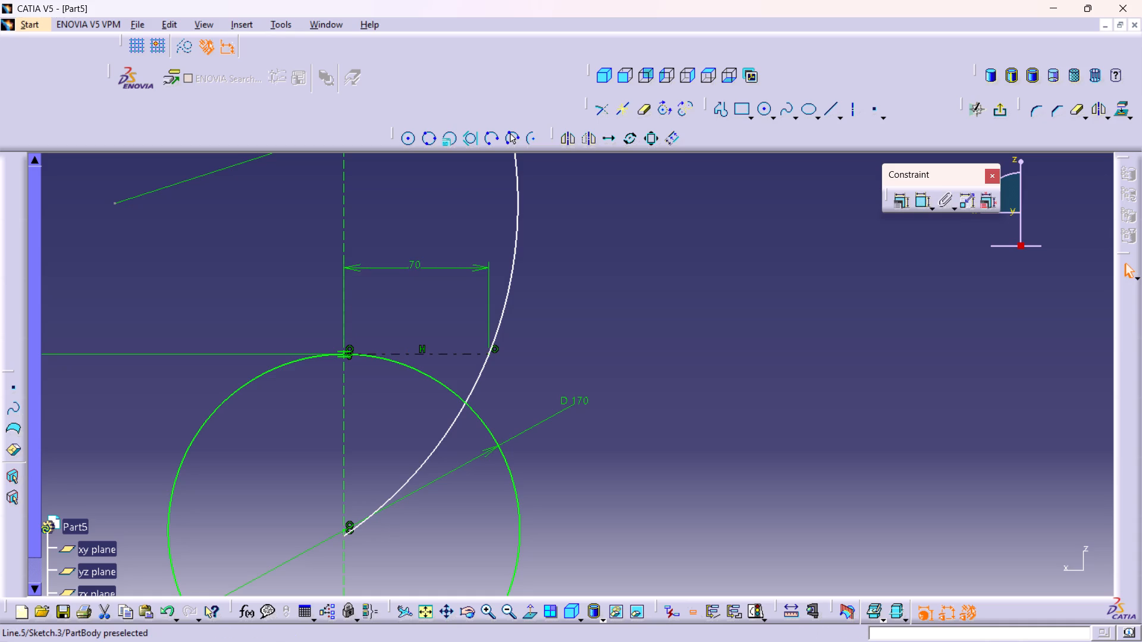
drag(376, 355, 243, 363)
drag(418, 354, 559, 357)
Start Quick Trim in repeat mode on the profile sketch with the 195 mm radius arc and 170 mm circle.
middle_drag(588, 291, 601, 361)
right_click(588, 291)
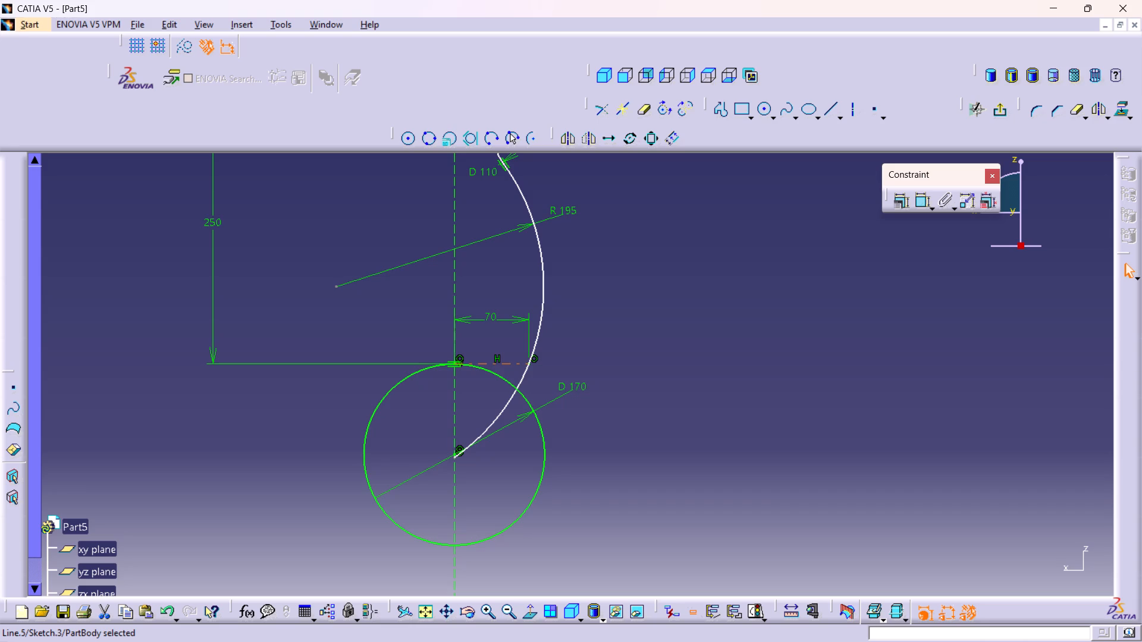
middle_drag(678, 372, 695, 432)
right_click(678, 372)
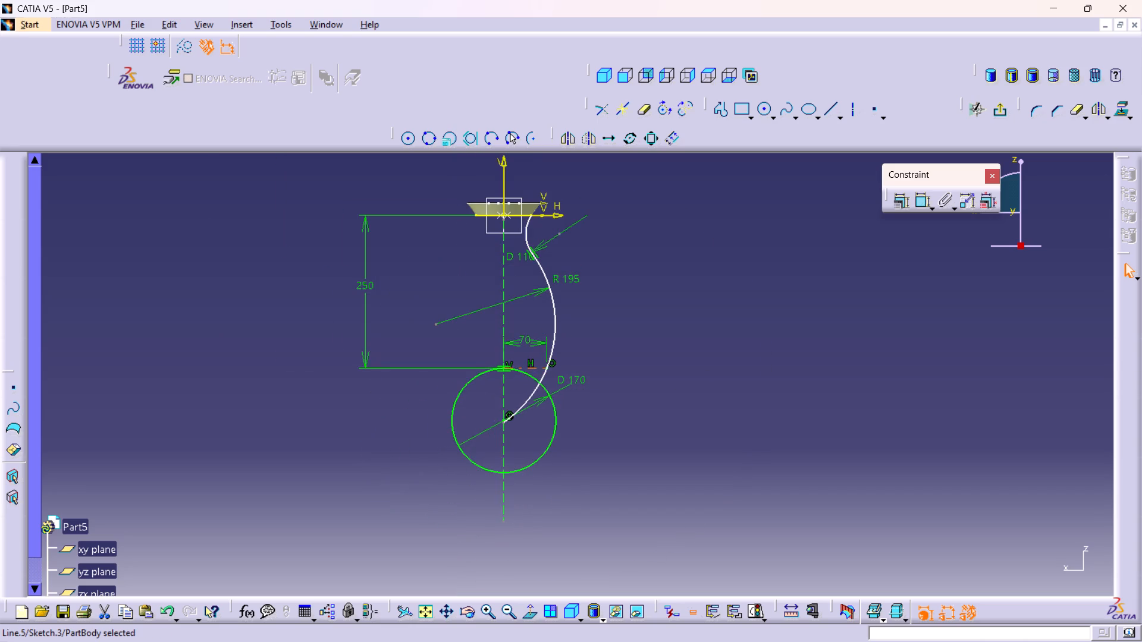
middle_drag(650, 359, 677, 405)
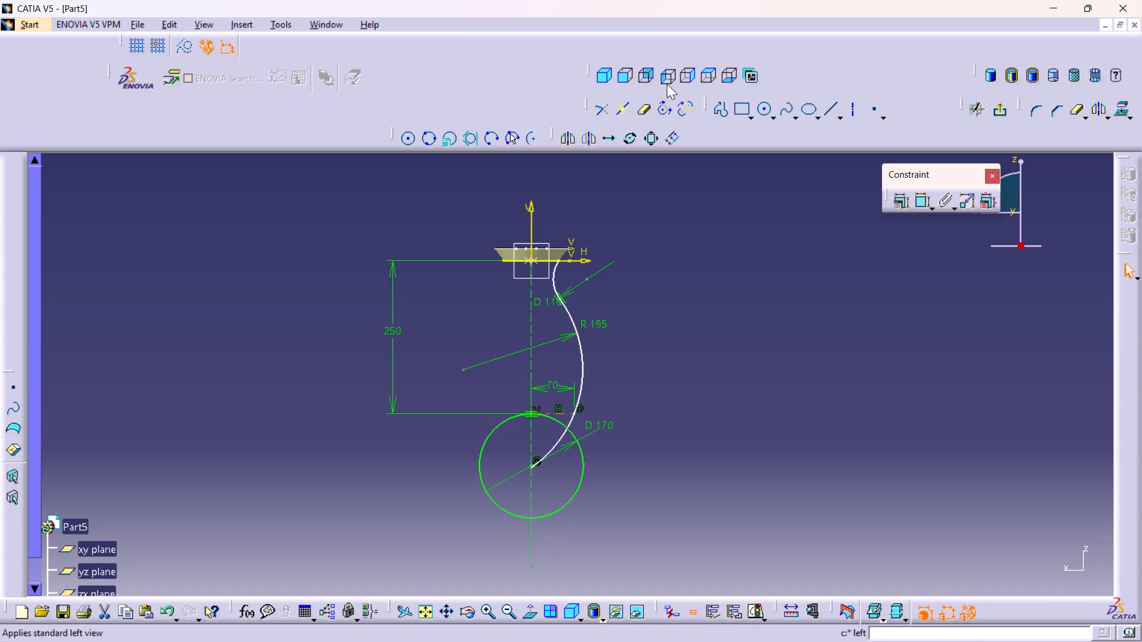
double_click(645, 109)
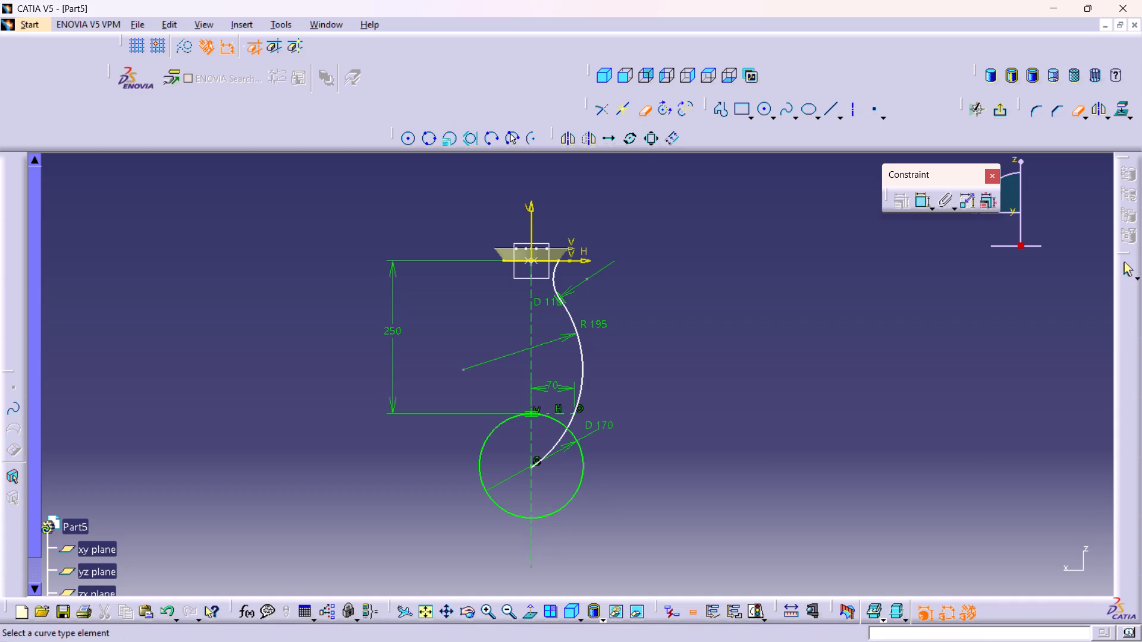
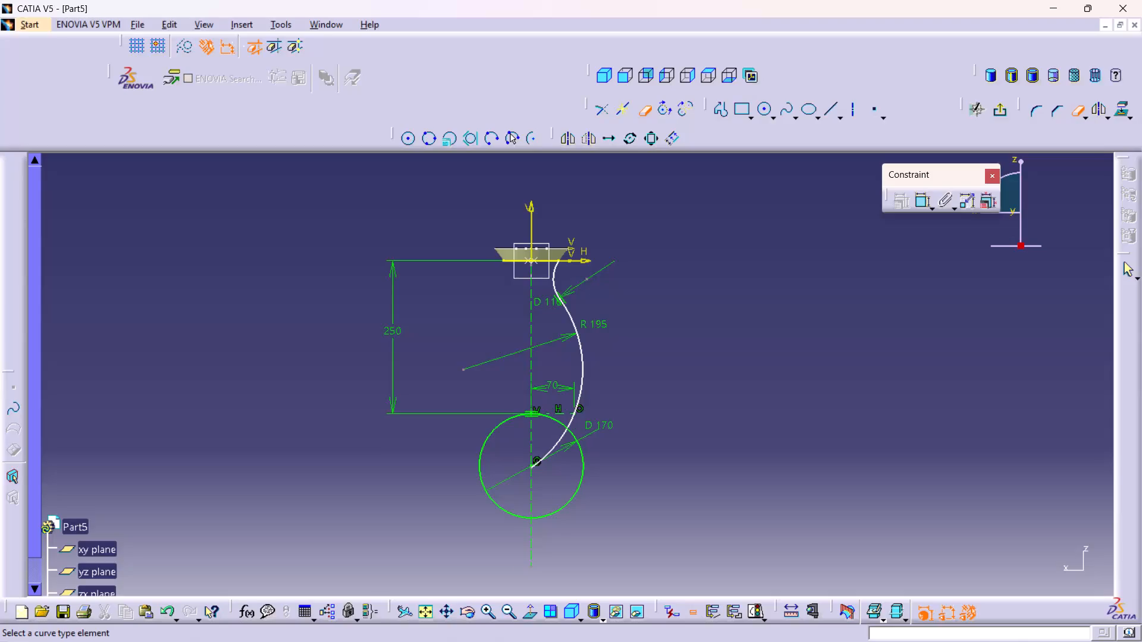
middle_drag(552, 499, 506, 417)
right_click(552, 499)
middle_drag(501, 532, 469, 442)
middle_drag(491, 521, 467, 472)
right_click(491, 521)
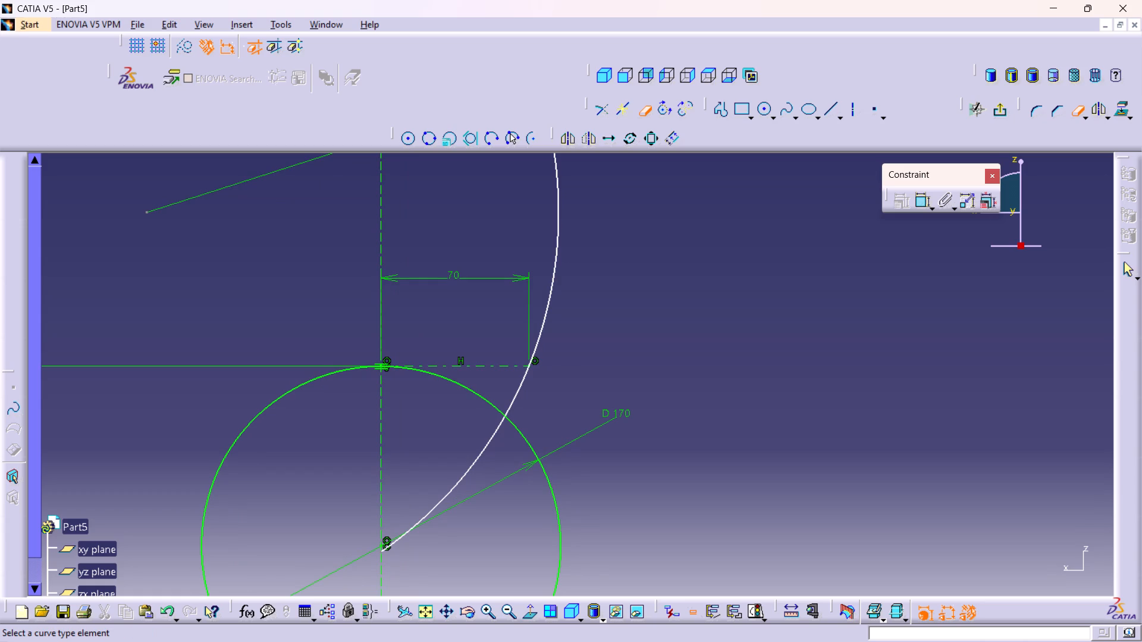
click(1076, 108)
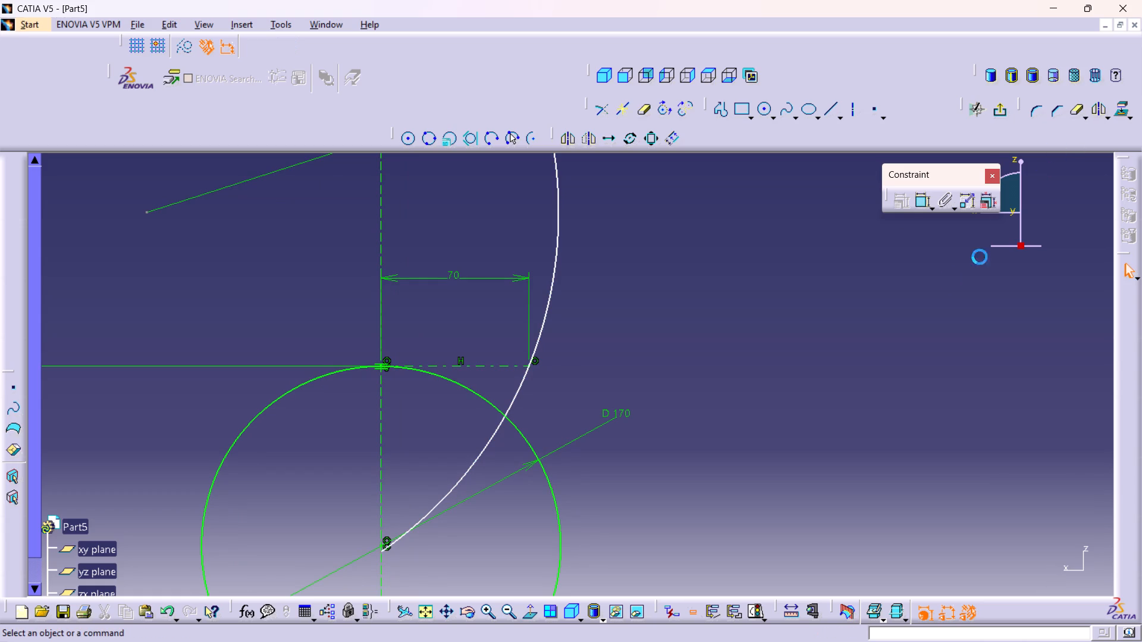
Undo the 250 mm vertical dimension and the tangency between the 170 mm circle and the 70 mm axis line.
middle_drag(720, 371, 724, 435)
right_click(720, 374)
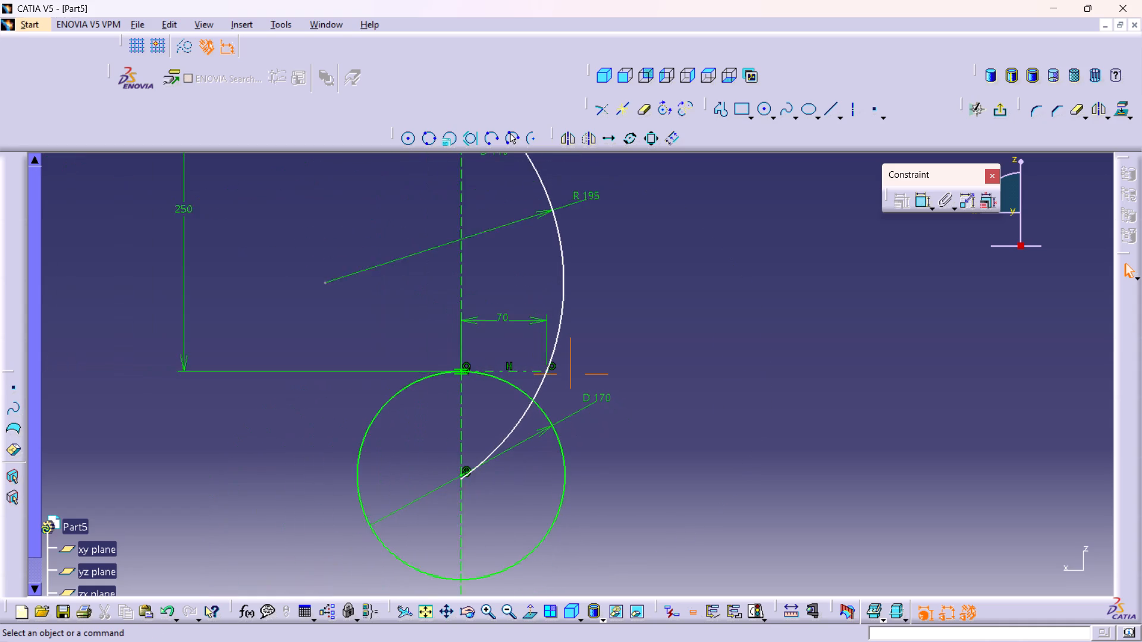
middle_drag(724, 435, 723, 438)
key(ctrl+z)
key(ctrl+z)
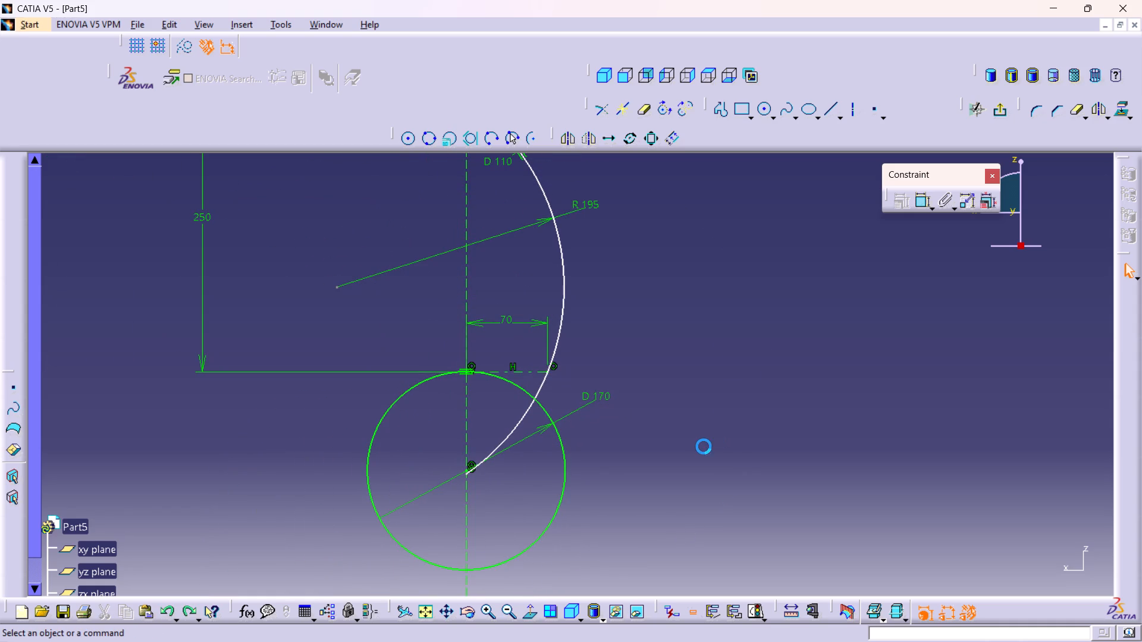
key(ctrl+z)
key(ctrl+z)
key(ctrl+z)
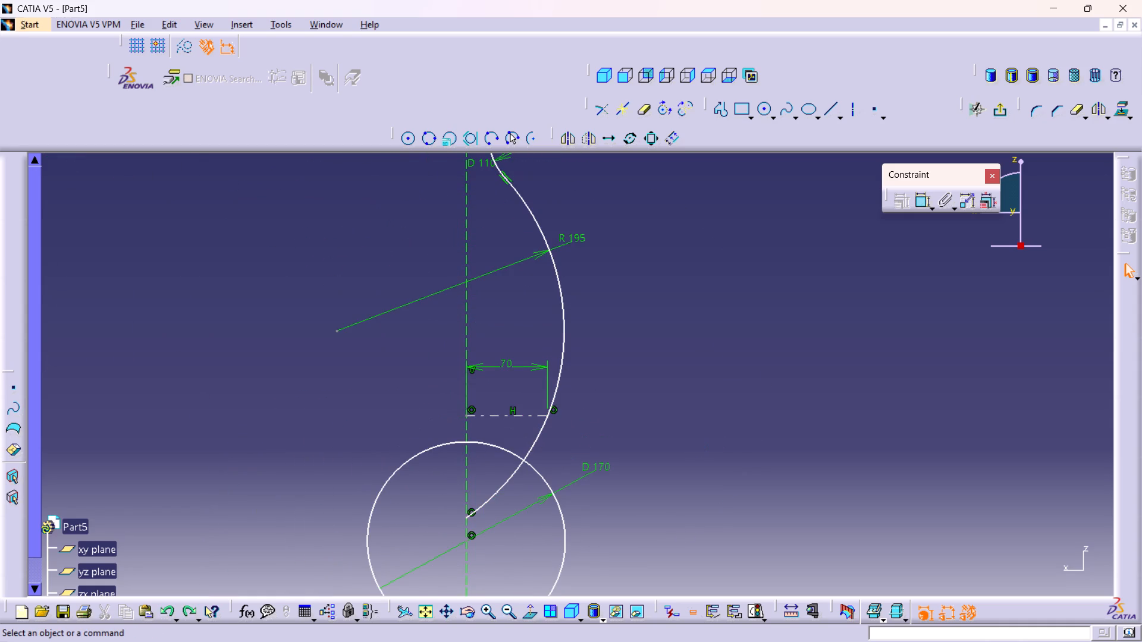
Draw a nearly horizontal axis line about 329 mm long, tangent across the top of the 170 mm circle.
middle_drag(644, 397, 655, 450)
right_click(644, 397)
double_click(852, 108)
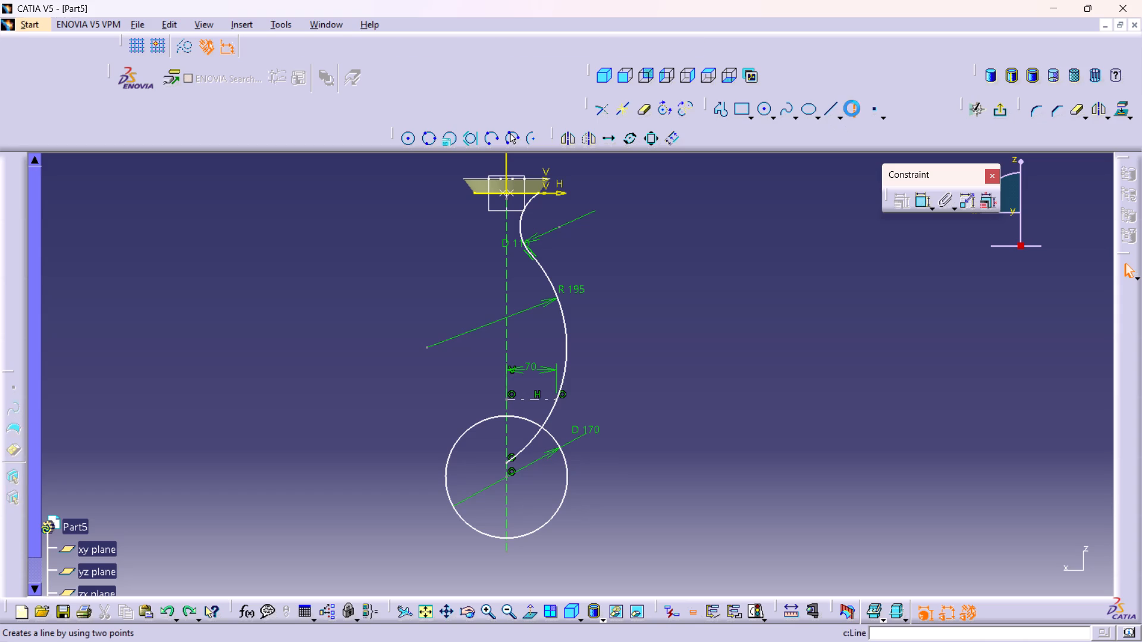
click(418, 417)
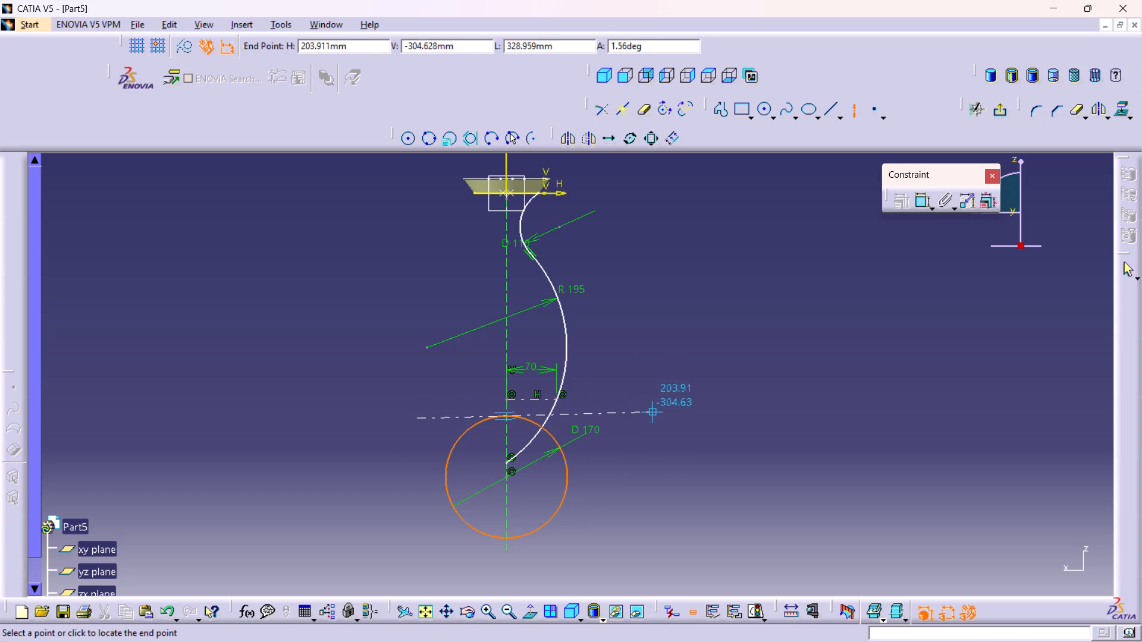
click(654, 414)
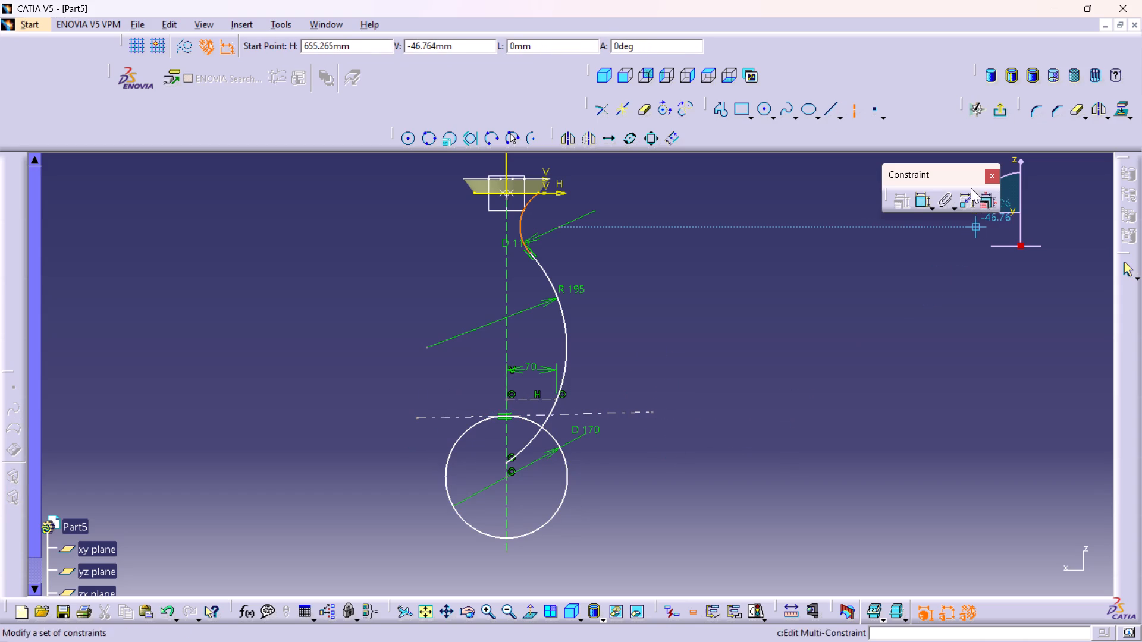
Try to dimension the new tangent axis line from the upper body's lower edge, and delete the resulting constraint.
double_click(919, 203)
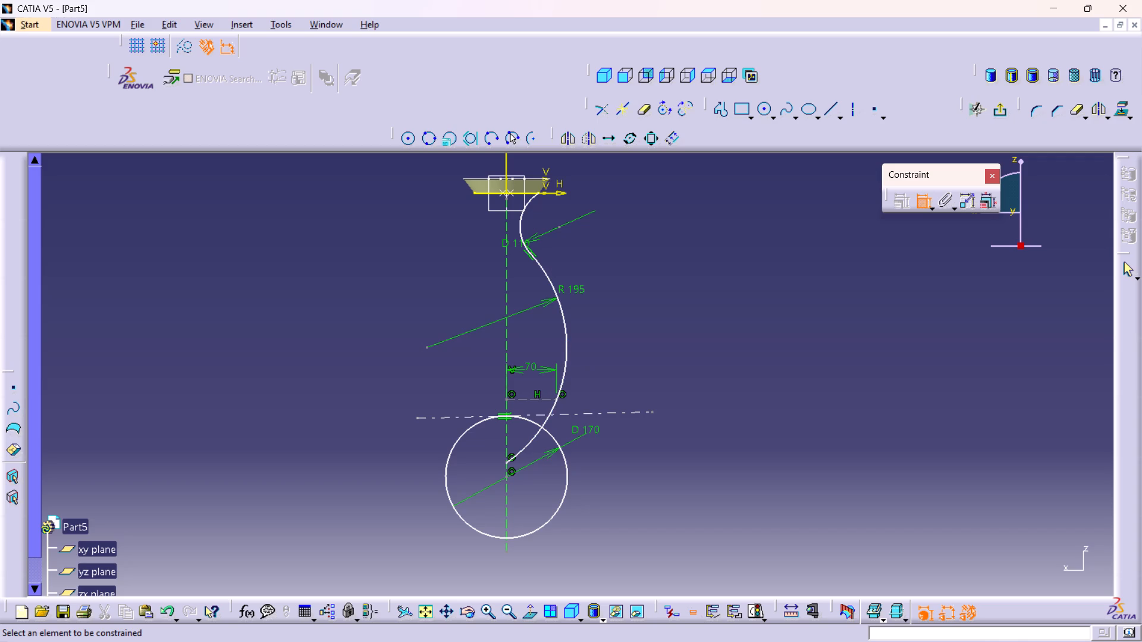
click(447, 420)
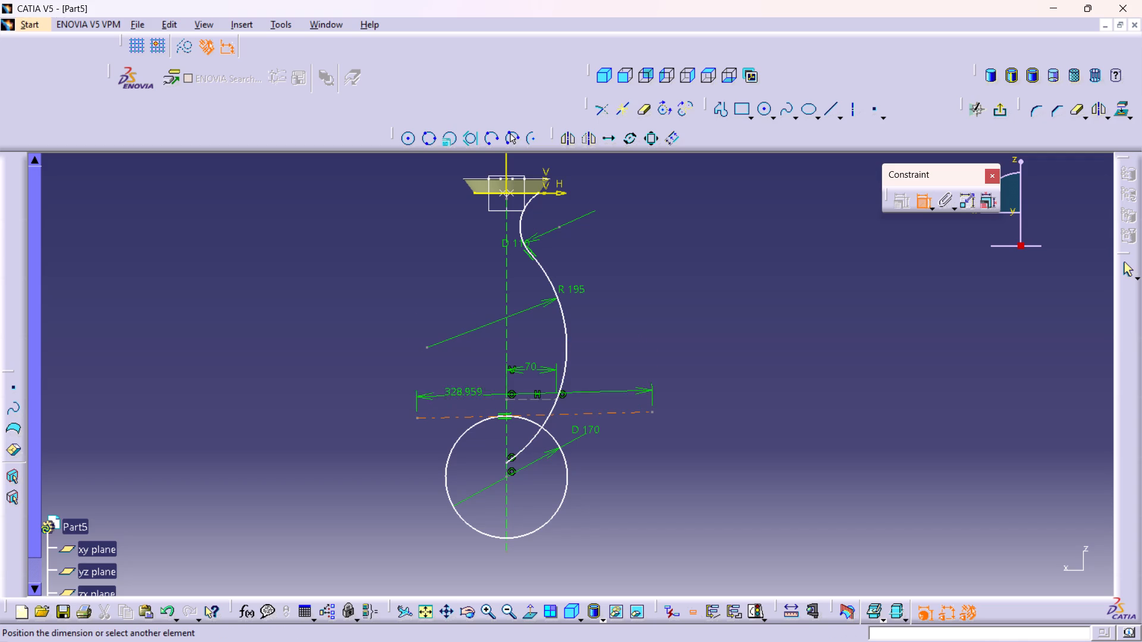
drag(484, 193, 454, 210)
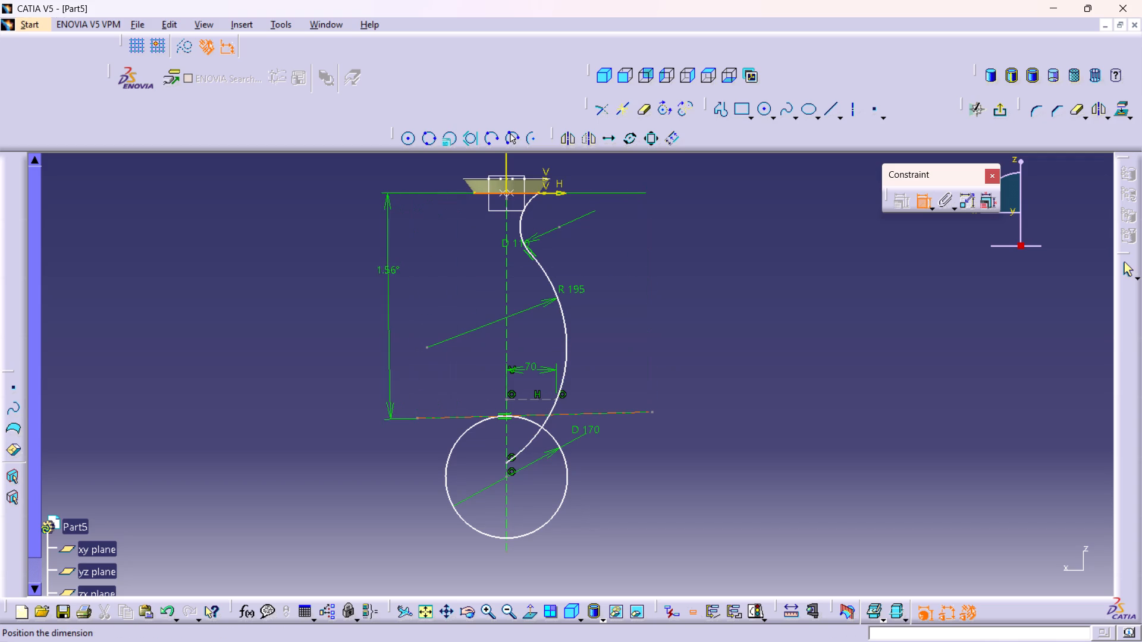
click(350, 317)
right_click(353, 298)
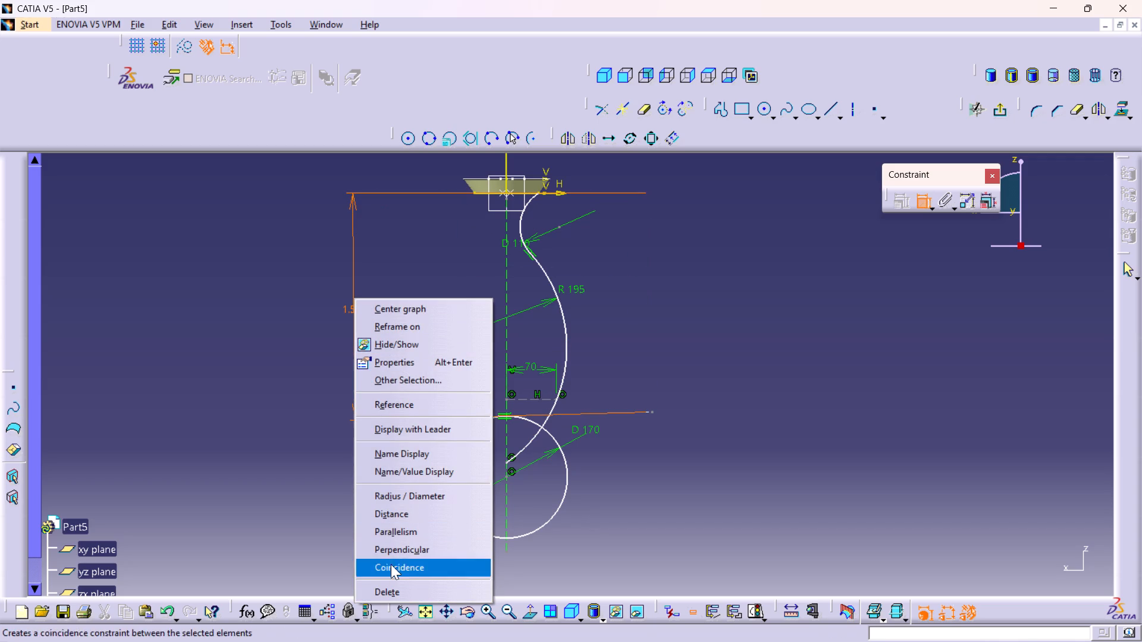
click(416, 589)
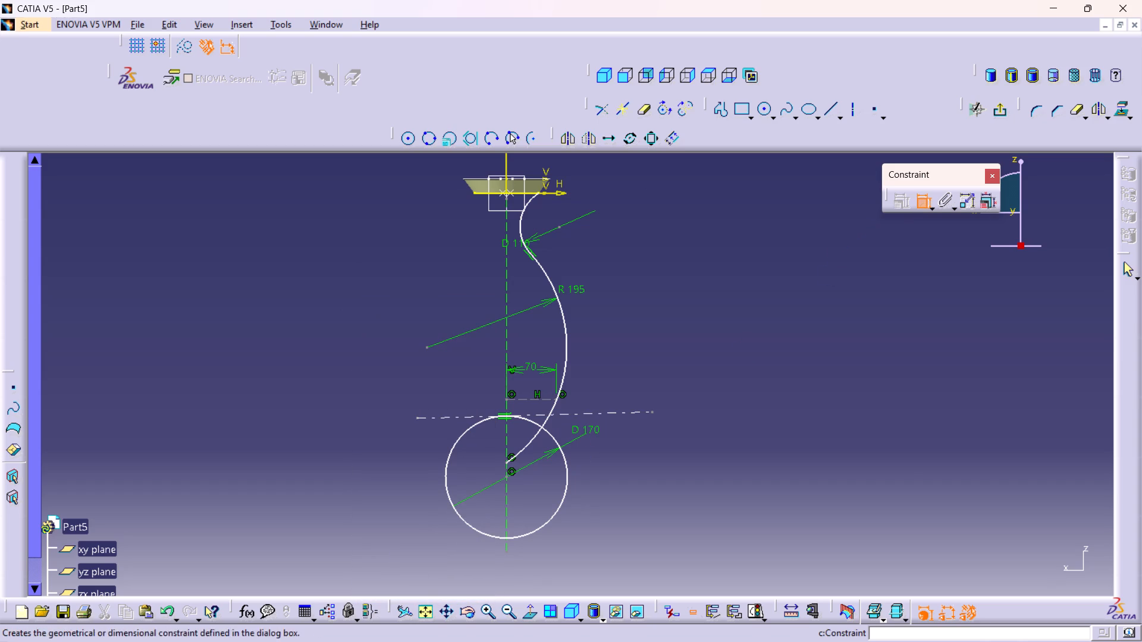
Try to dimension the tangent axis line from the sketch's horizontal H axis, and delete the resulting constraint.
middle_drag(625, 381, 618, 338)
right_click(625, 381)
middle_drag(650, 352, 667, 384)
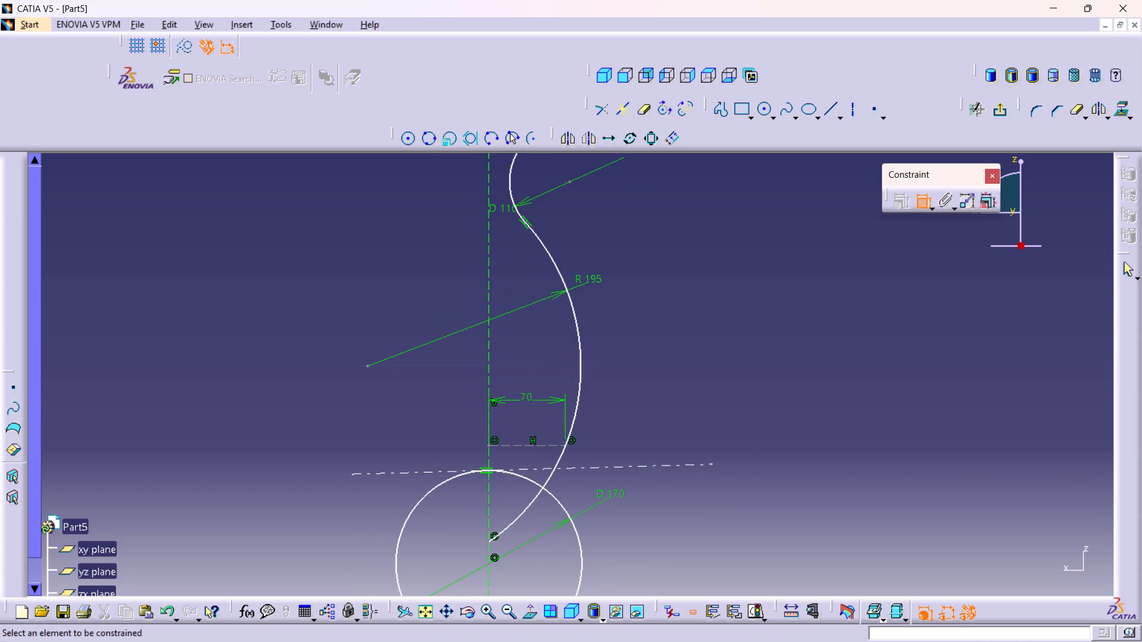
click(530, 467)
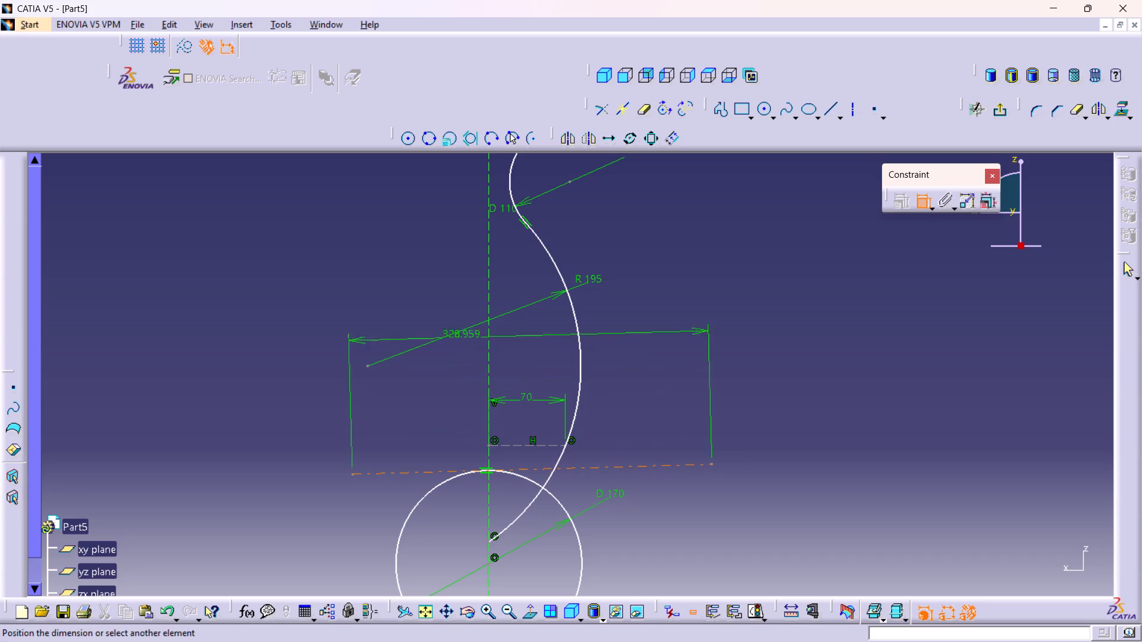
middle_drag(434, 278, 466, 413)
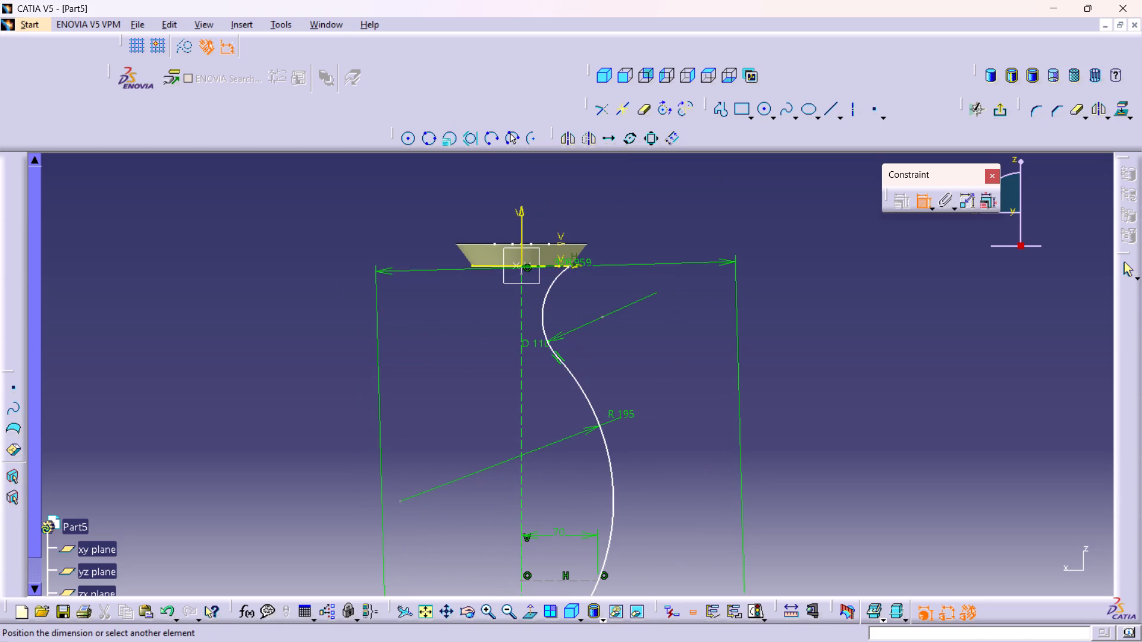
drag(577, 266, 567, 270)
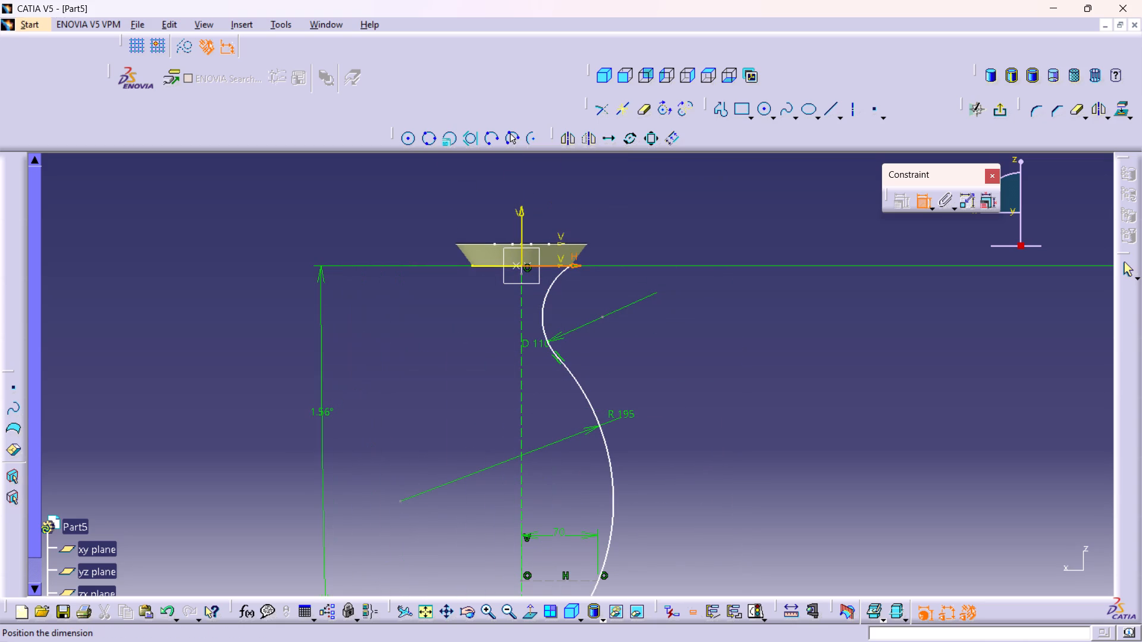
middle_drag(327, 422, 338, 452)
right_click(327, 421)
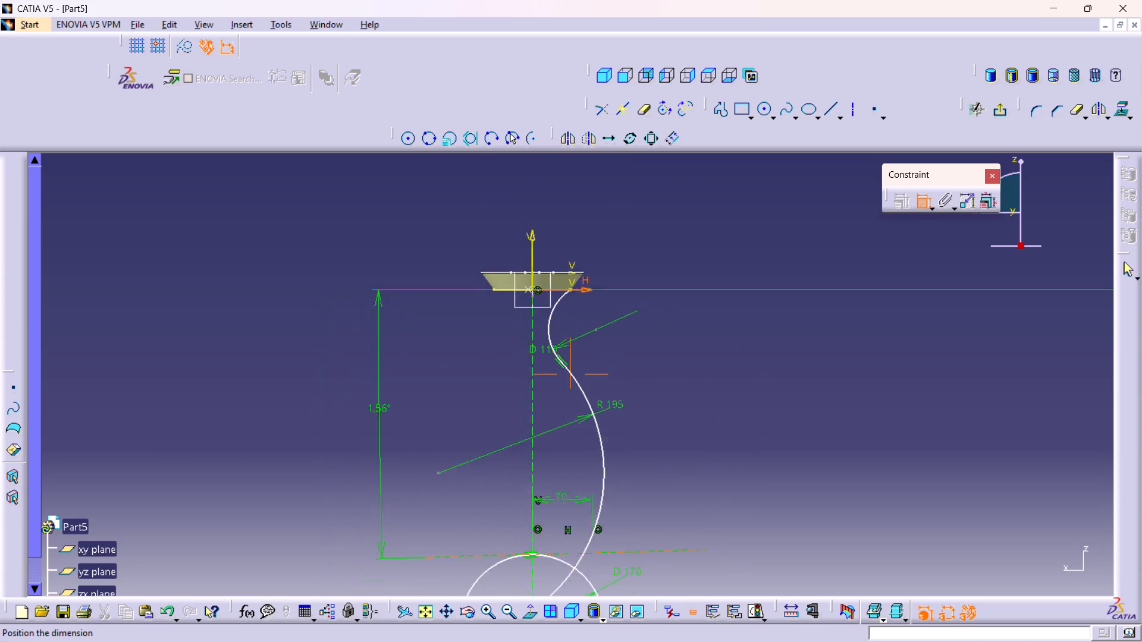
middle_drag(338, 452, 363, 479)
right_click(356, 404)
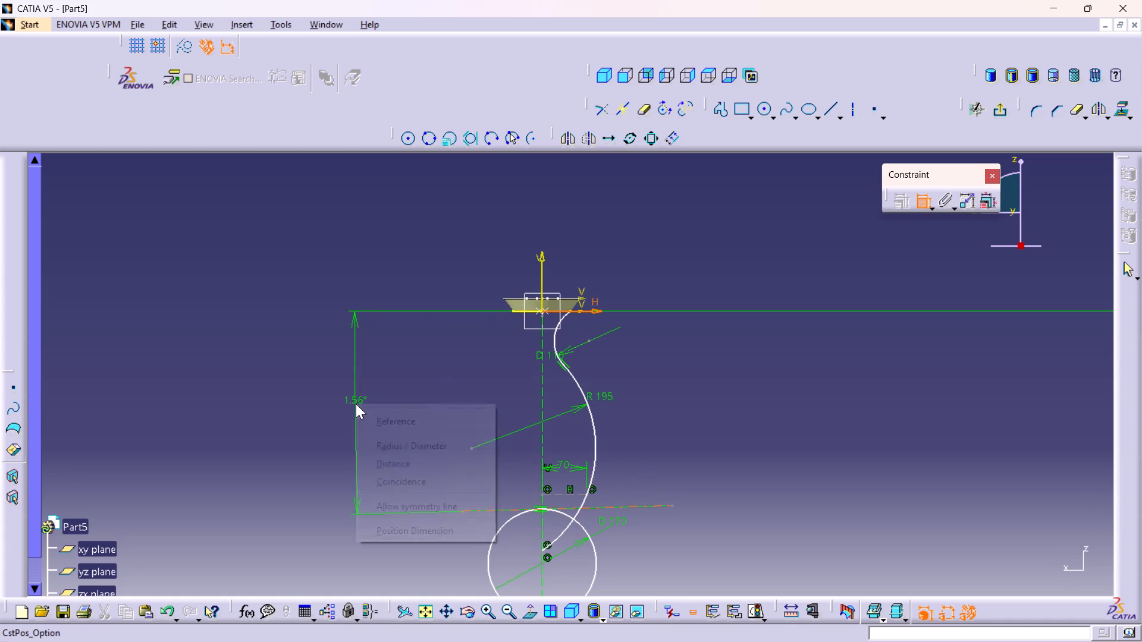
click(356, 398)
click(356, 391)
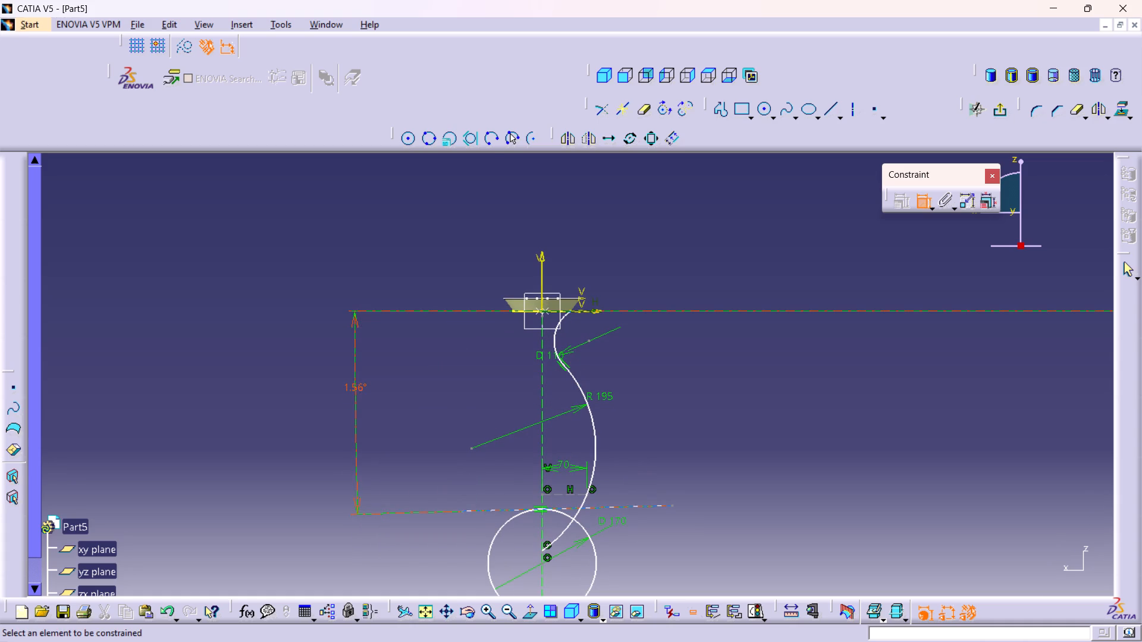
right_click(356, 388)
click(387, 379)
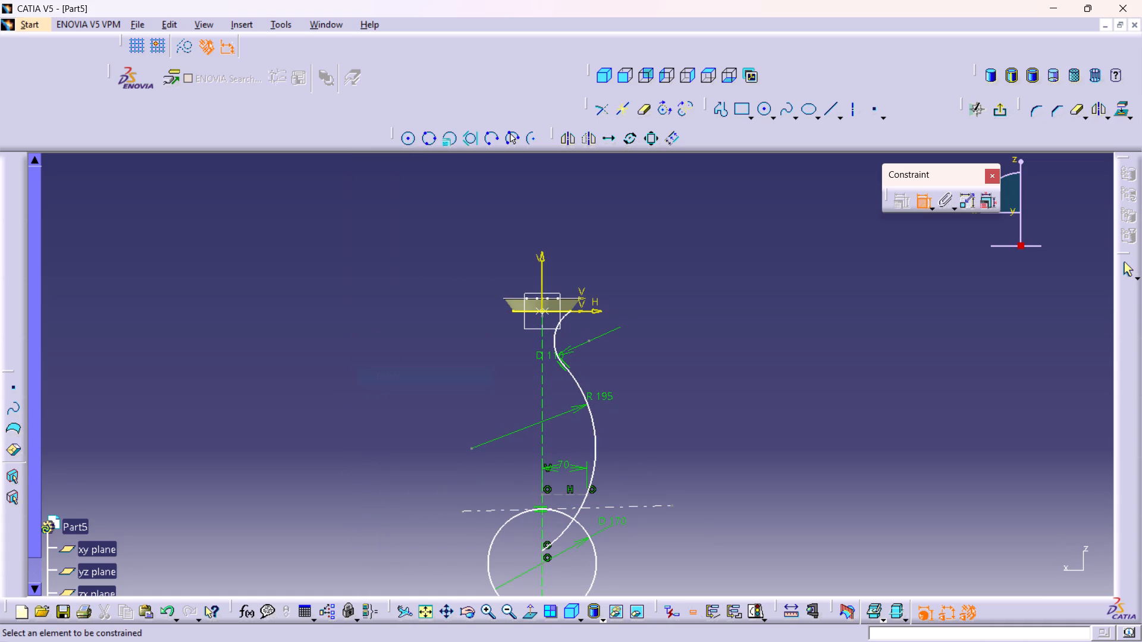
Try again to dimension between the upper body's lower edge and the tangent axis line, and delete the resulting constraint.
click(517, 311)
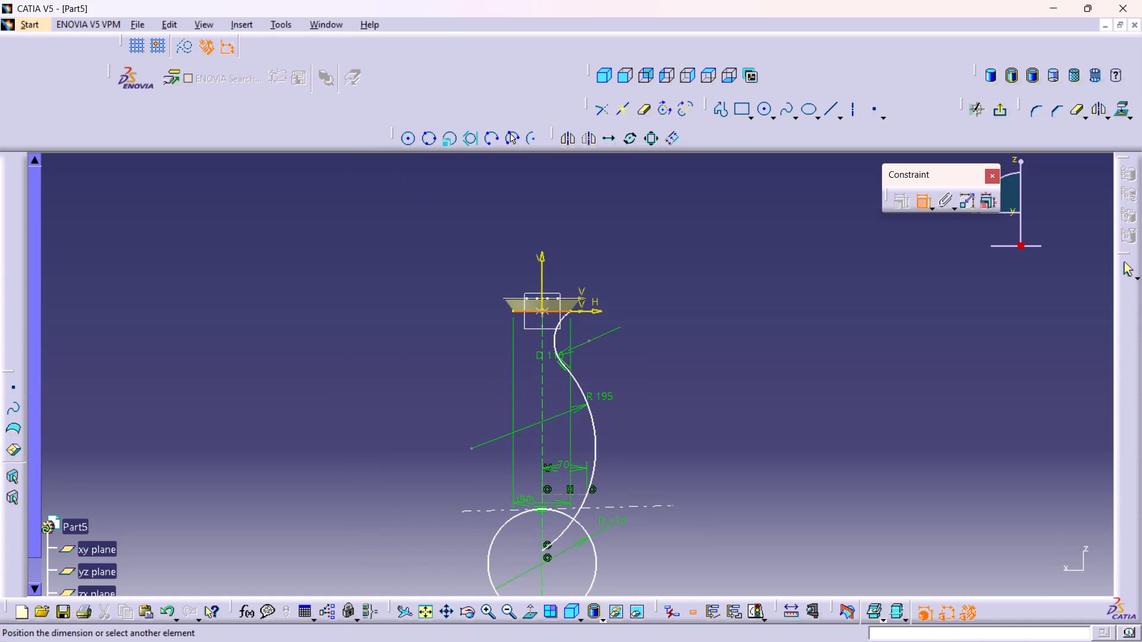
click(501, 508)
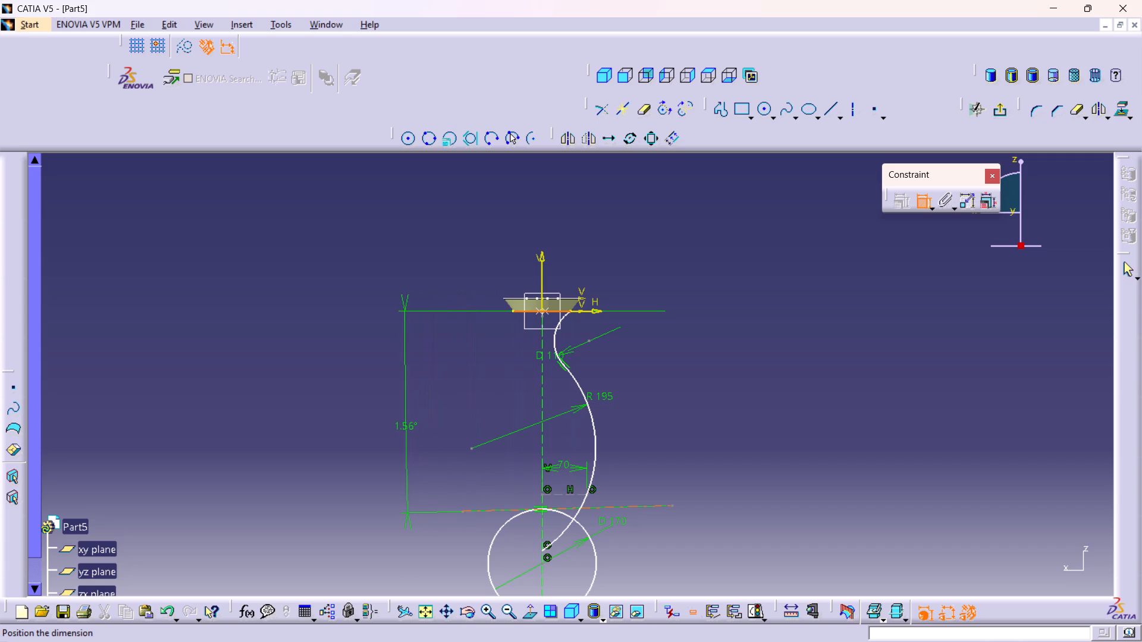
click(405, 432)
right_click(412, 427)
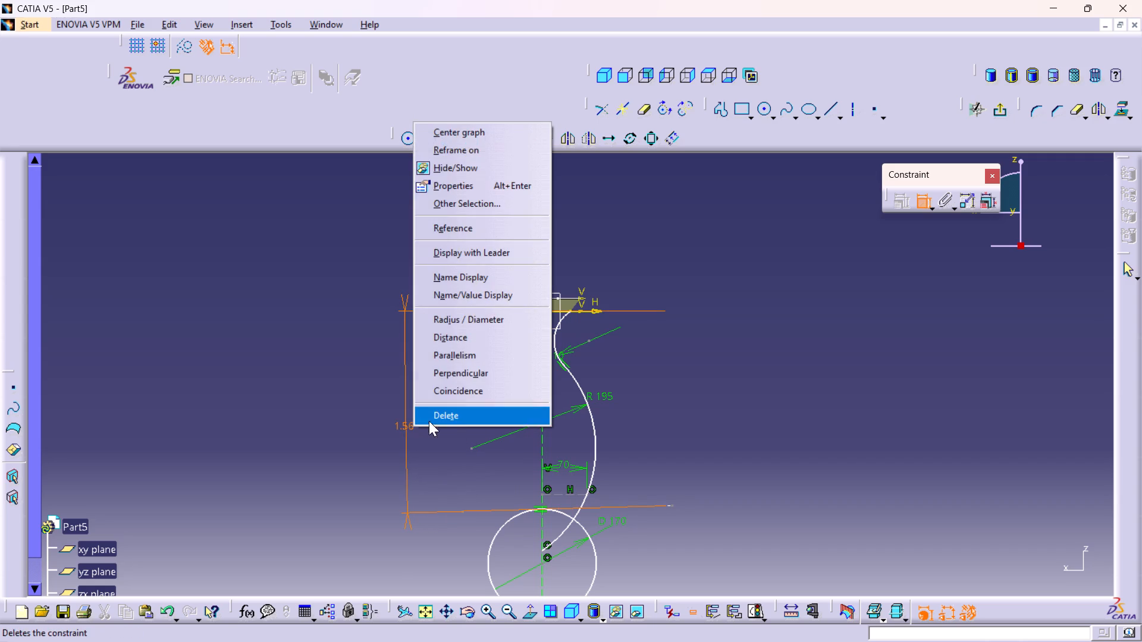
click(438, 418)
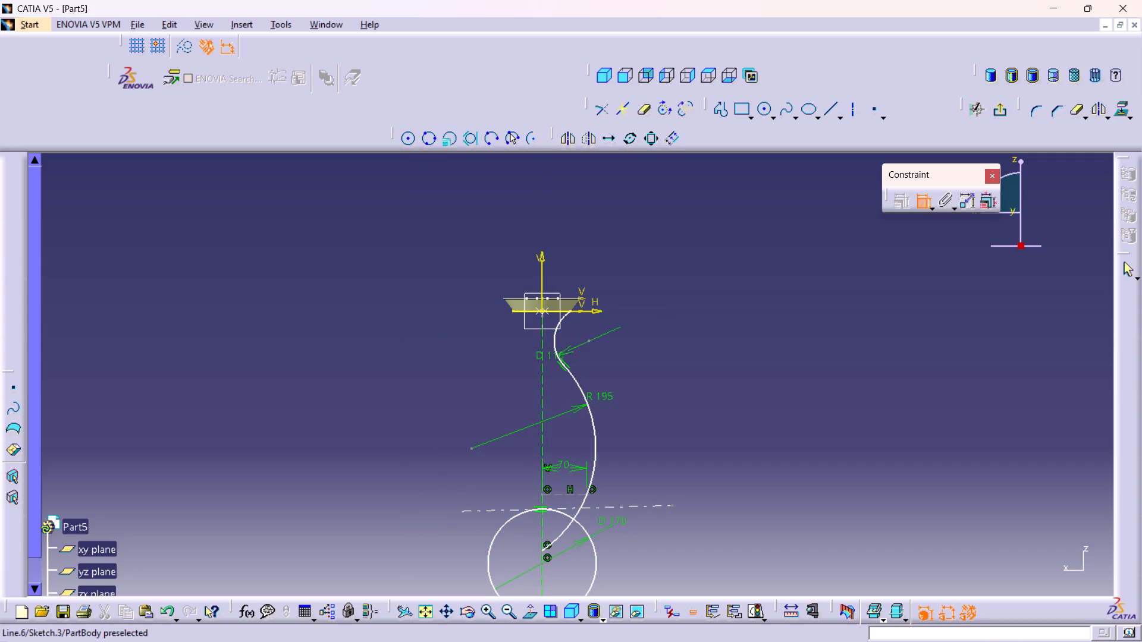
Apply a horizontal constraint to the long axis line tangent to the top of the 170 mm circle.
middle_drag(484, 526, 466, 461)
right_click(484, 526)
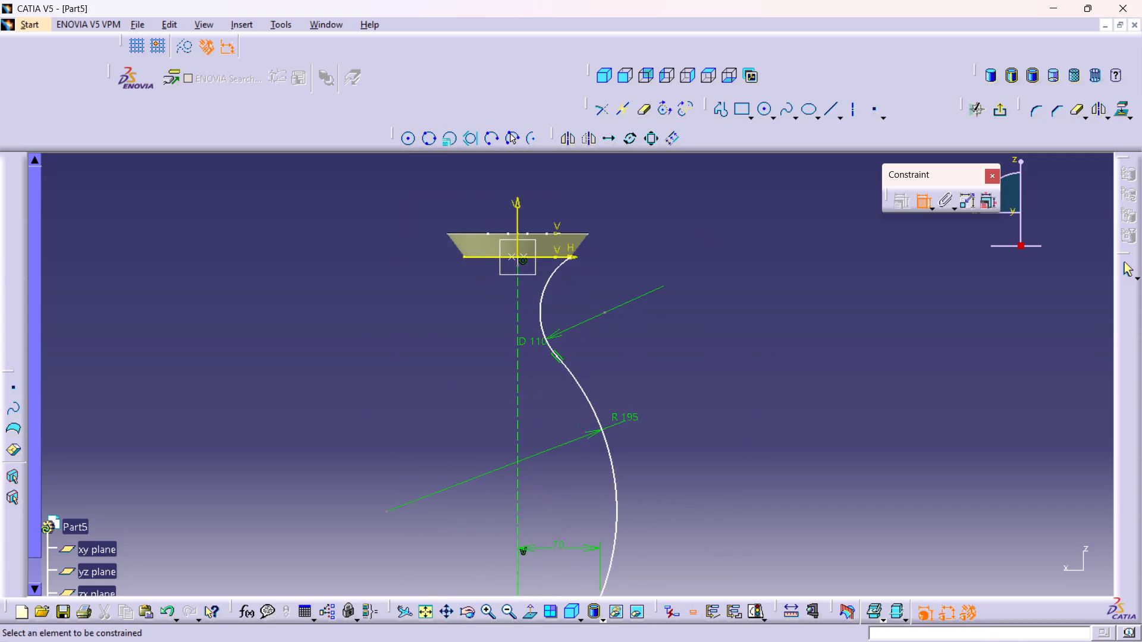
middle_drag(463, 523, 438, 366)
right_click(589, 462)
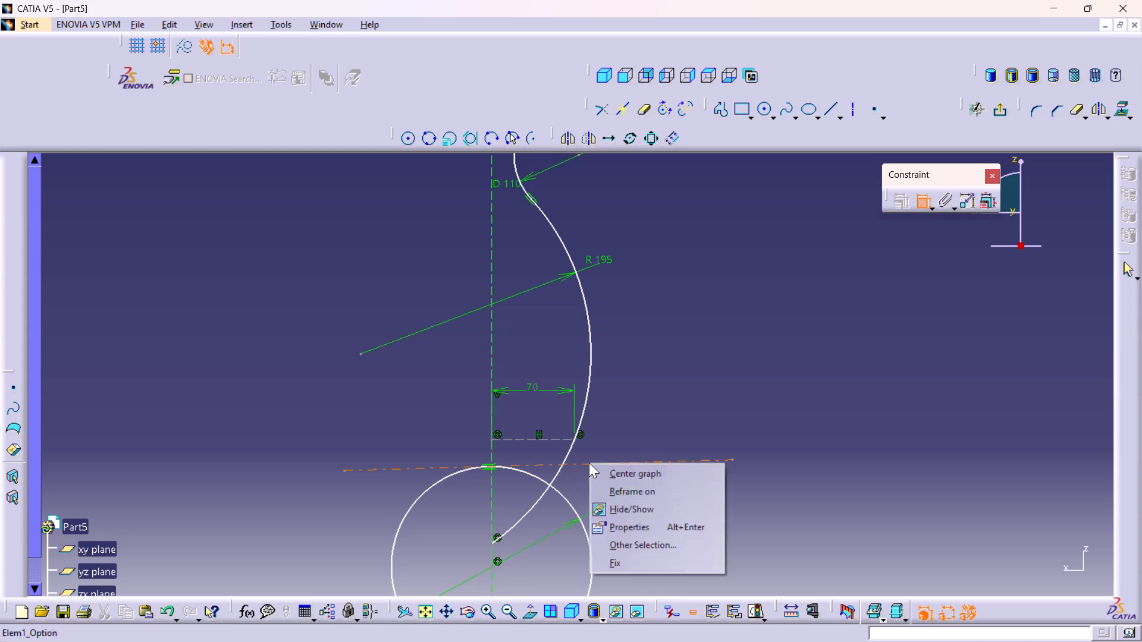
click(797, 408)
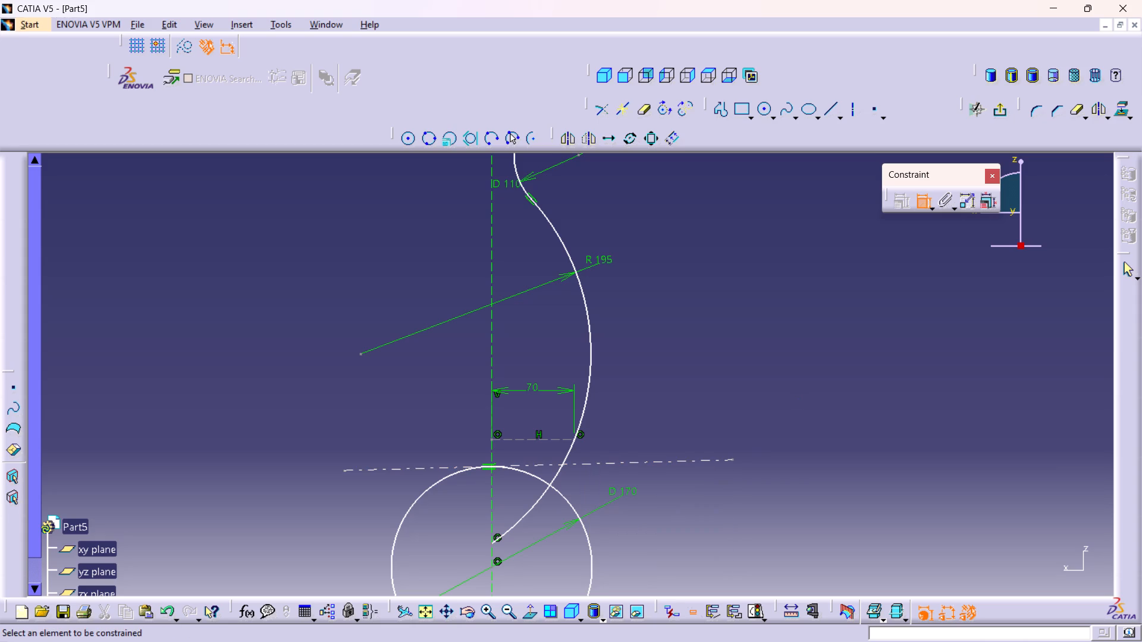
right_click(588, 465)
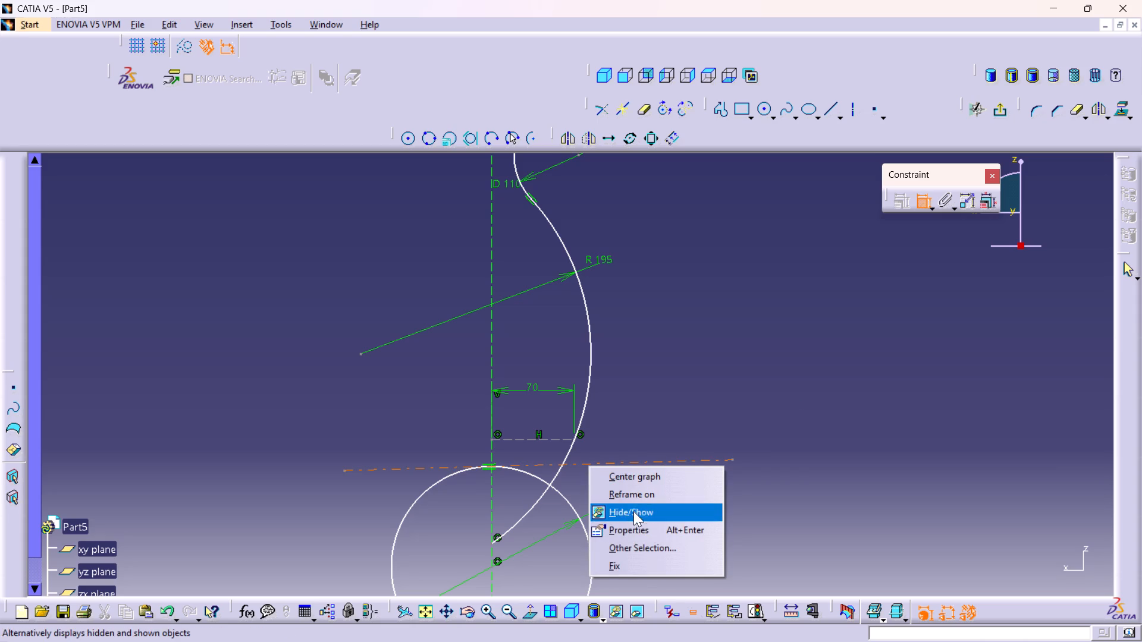
click(920, 200)
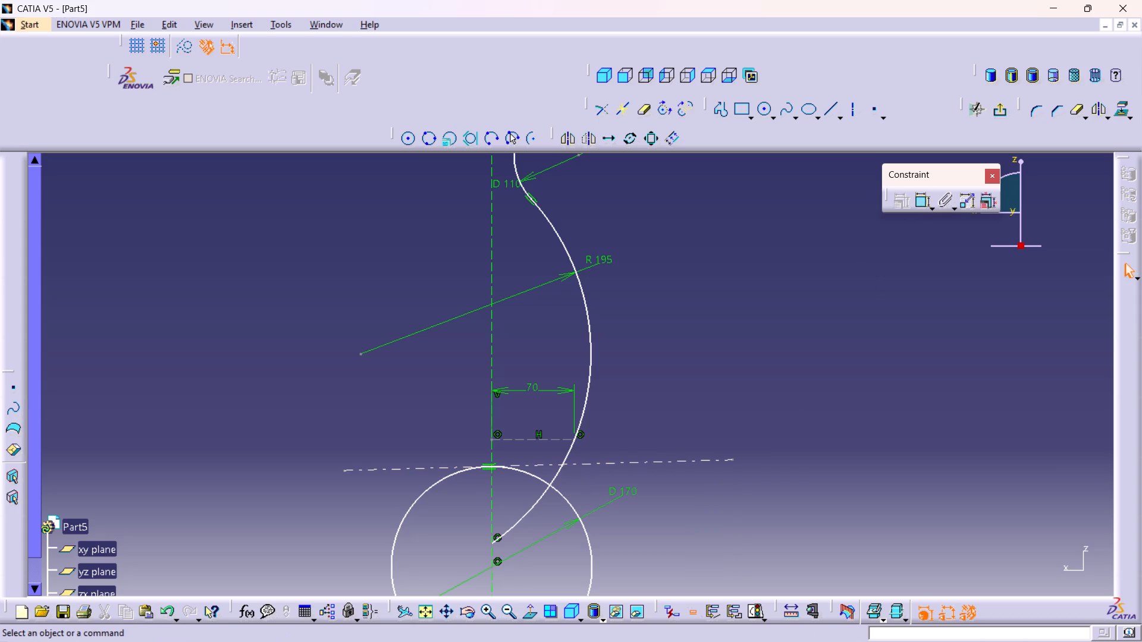
right_click(592, 464)
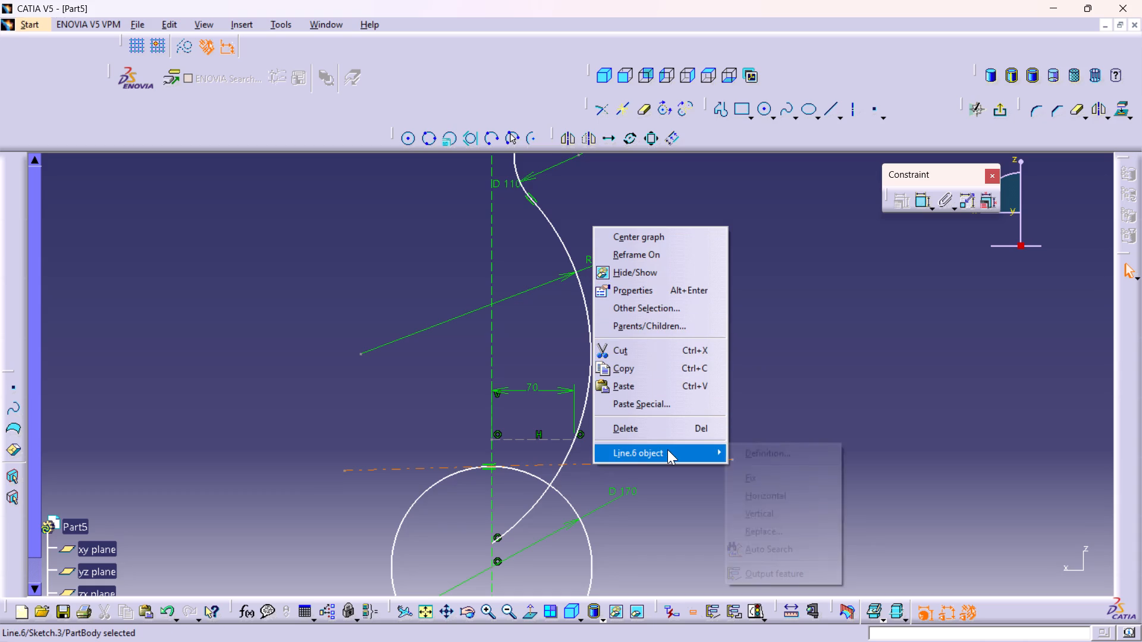
click(760, 490)
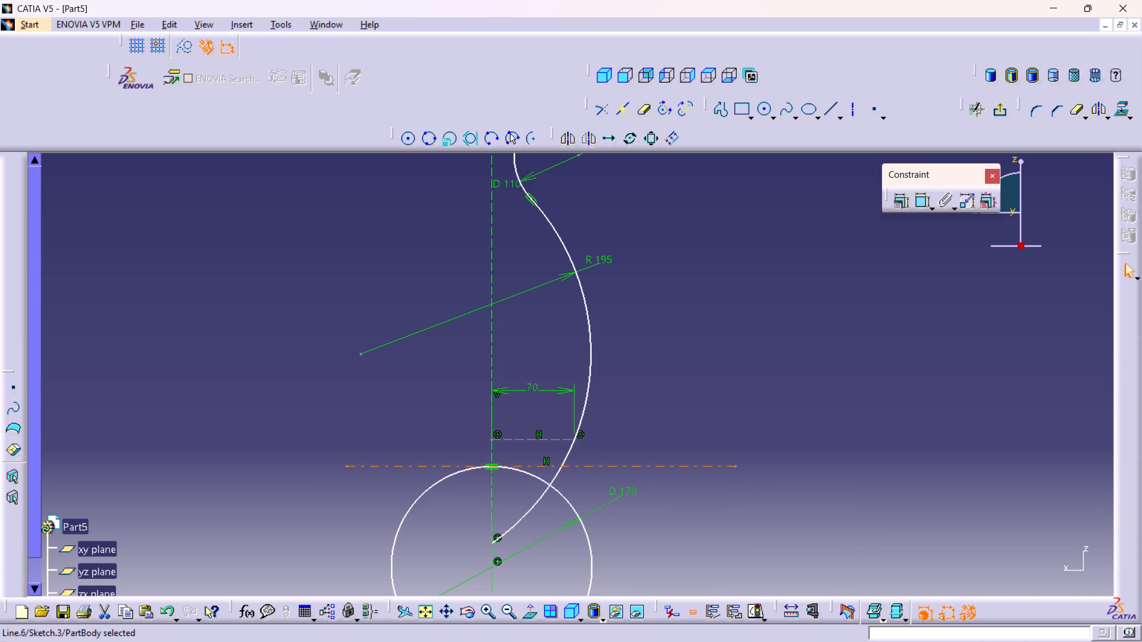
click(736, 401)
Dimension the distance between the upper body's lower edge and the horizontal tangent axis line, and set it to 250 mm.
middle_drag(708, 387, 739, 442)
right_click(708, 387)
middle_drag(734, 415, 899, 490)
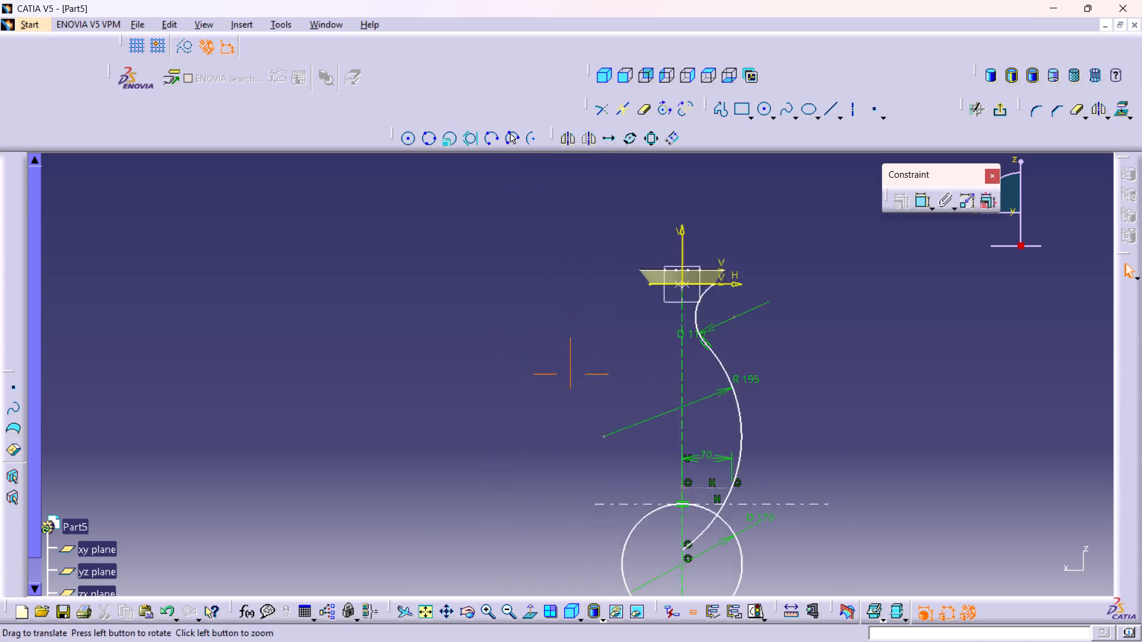
middle_drag(899, 490, 900, 490)
double_click(927, 207)
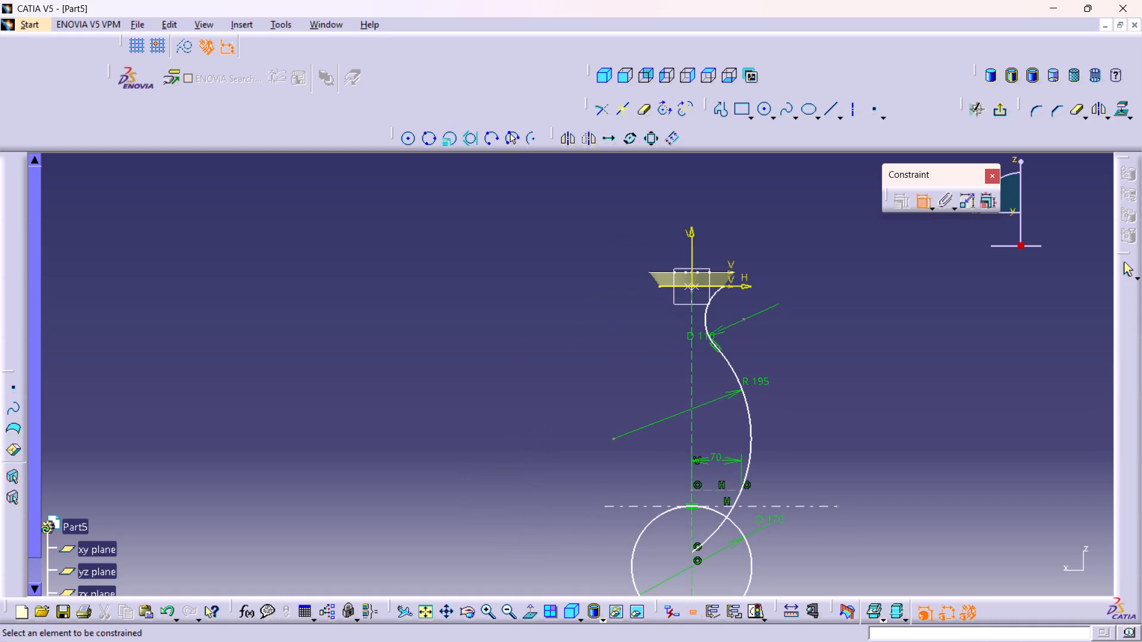
click(628, 508)
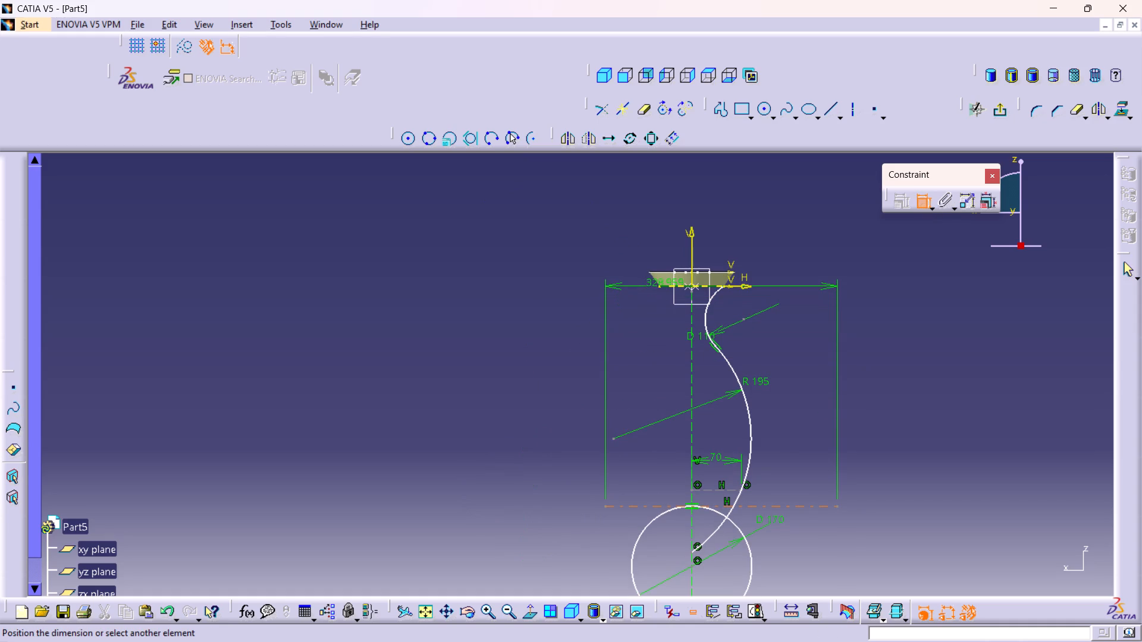
click(666, 285)
click(509, 421)
double_click(507, 418)
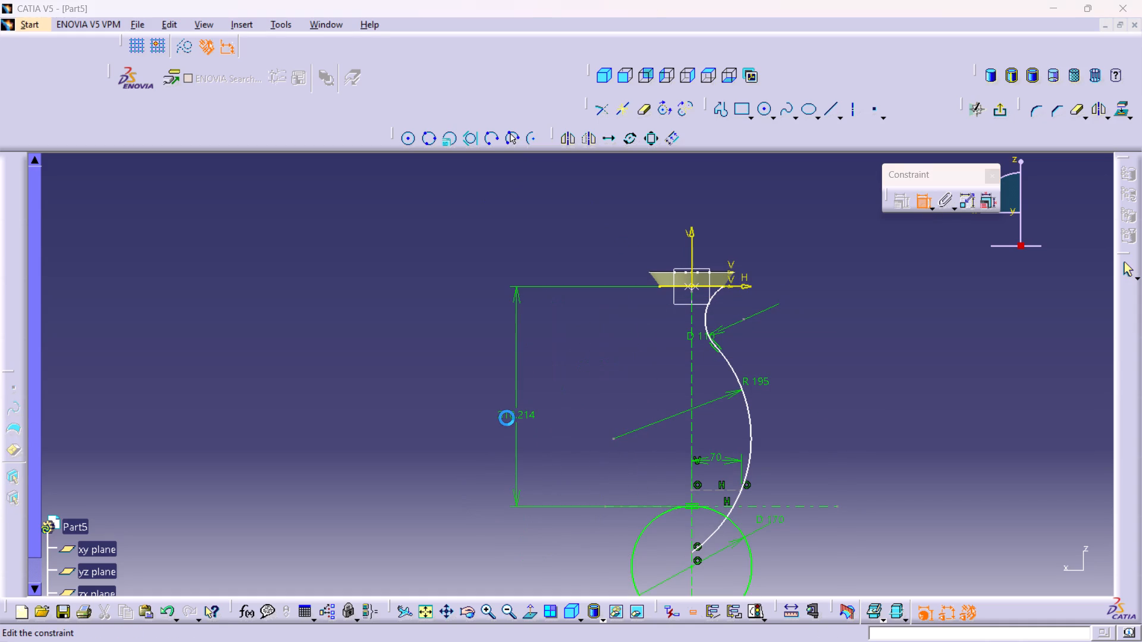
text(250)
key(Return)
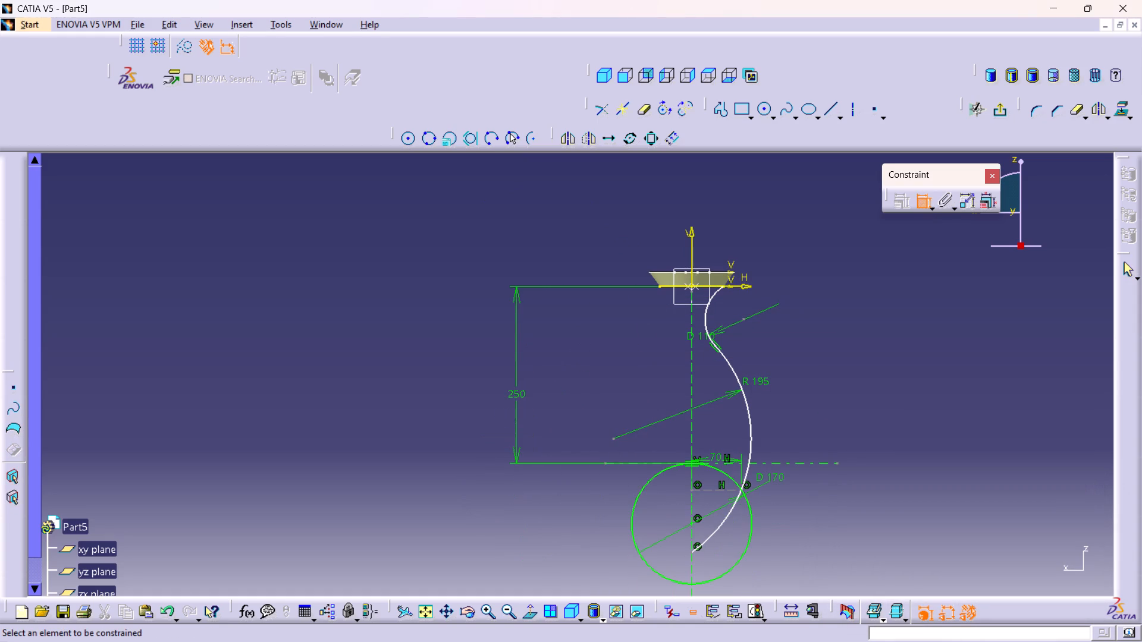
Use Quick Trim to remove the 195 mm radius arc segment between the tangent axis line and the 170 mm circle.
middle_drag(840, 379, 777, 287)
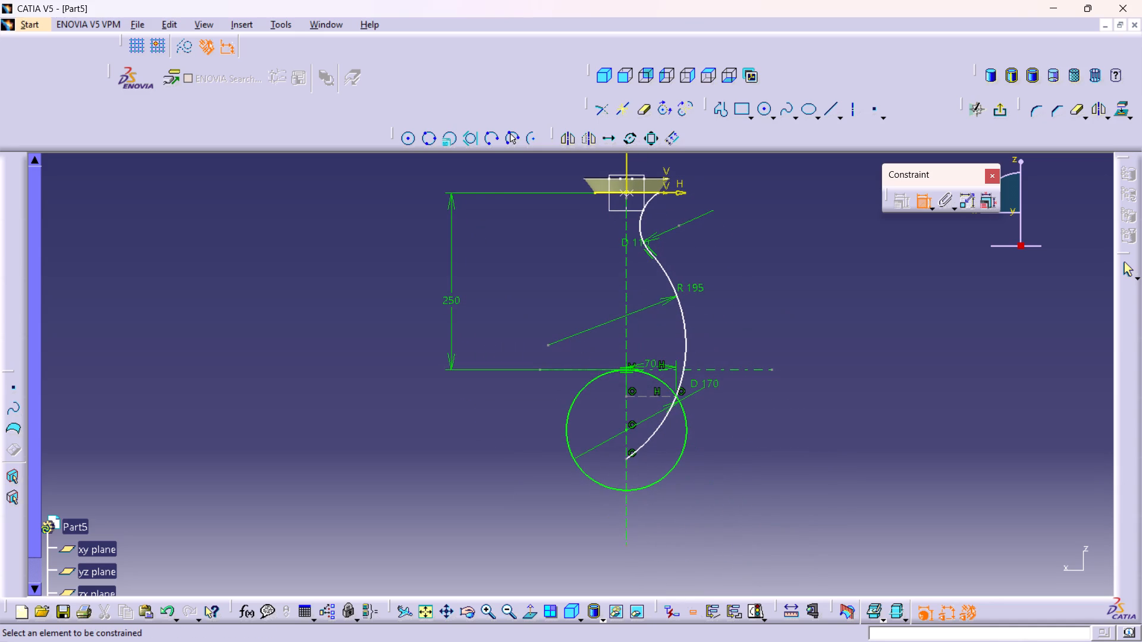
middle_drag(751, 419, 704, 292)
right_click(751, 419)
middle_drag(817, 420, 611, 419)
right_click(608, 367)
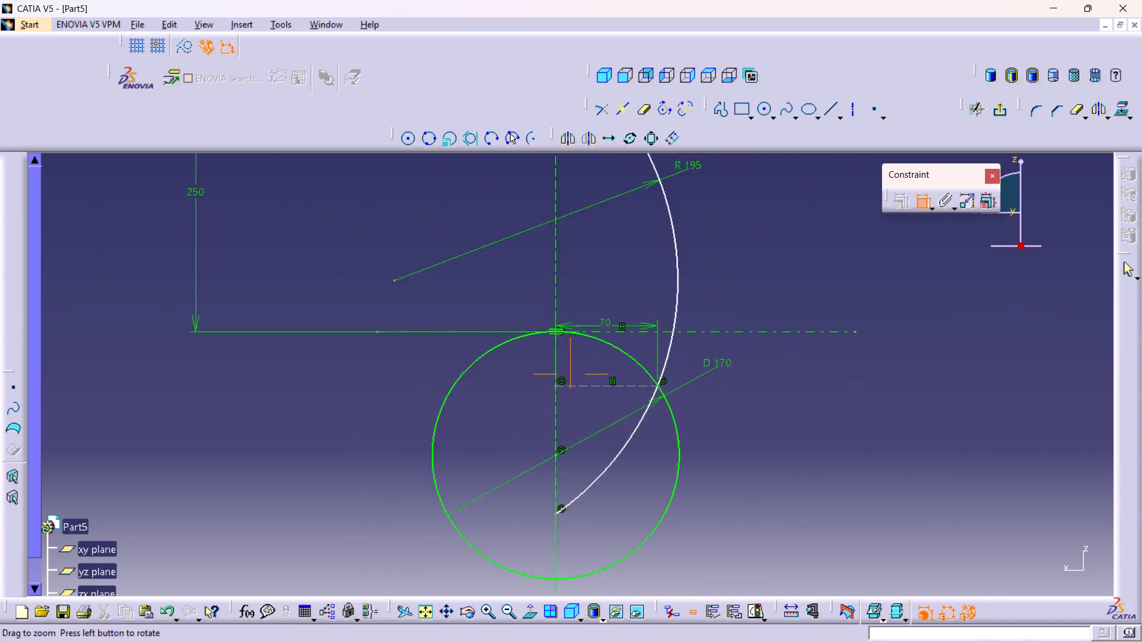
middle_drag(611, 419, 619, 447)
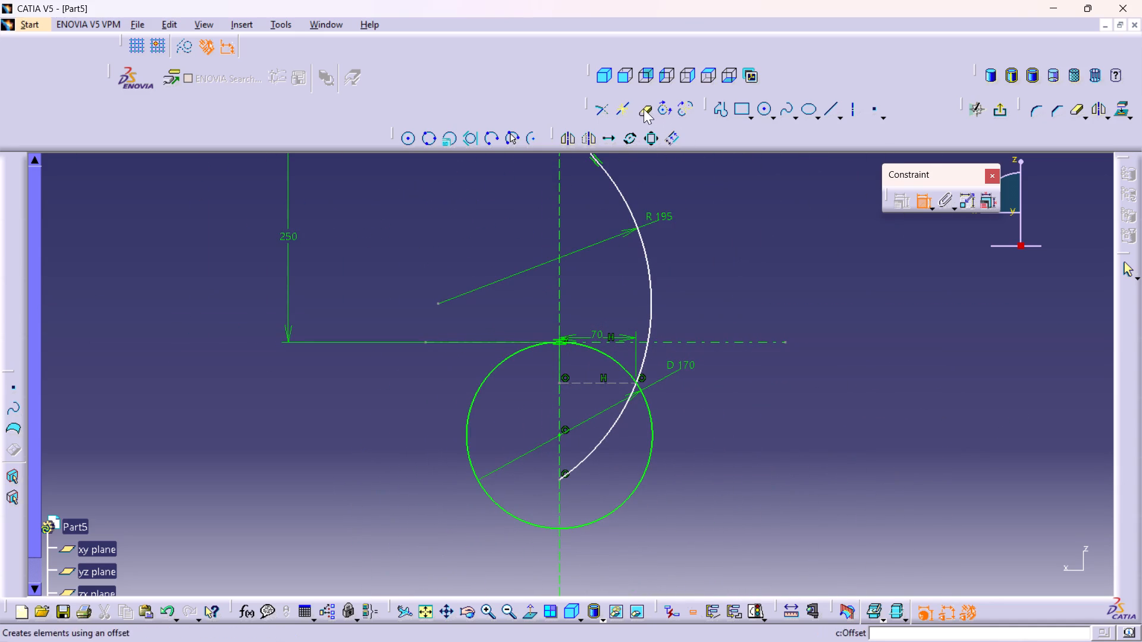
click(644, 109)
middle_drag(719, 315, 706, 278)
right_click(719, 315)
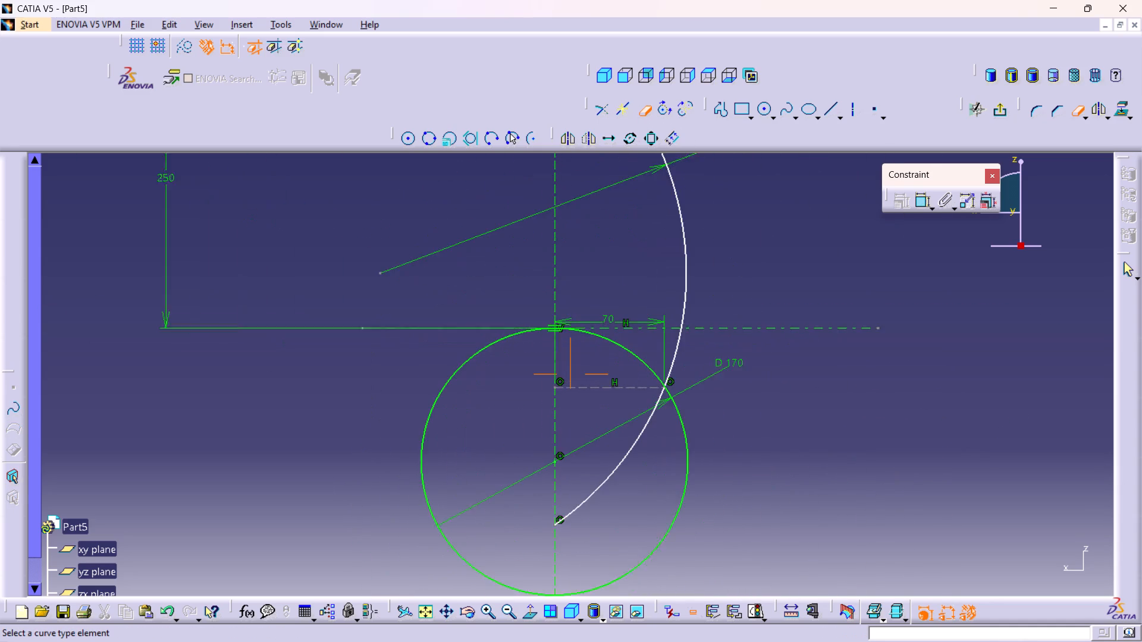
middle_drag(706, 278, 704, 275)
middle_drag(724, 282, 731, 306)
right_click(731, 307)
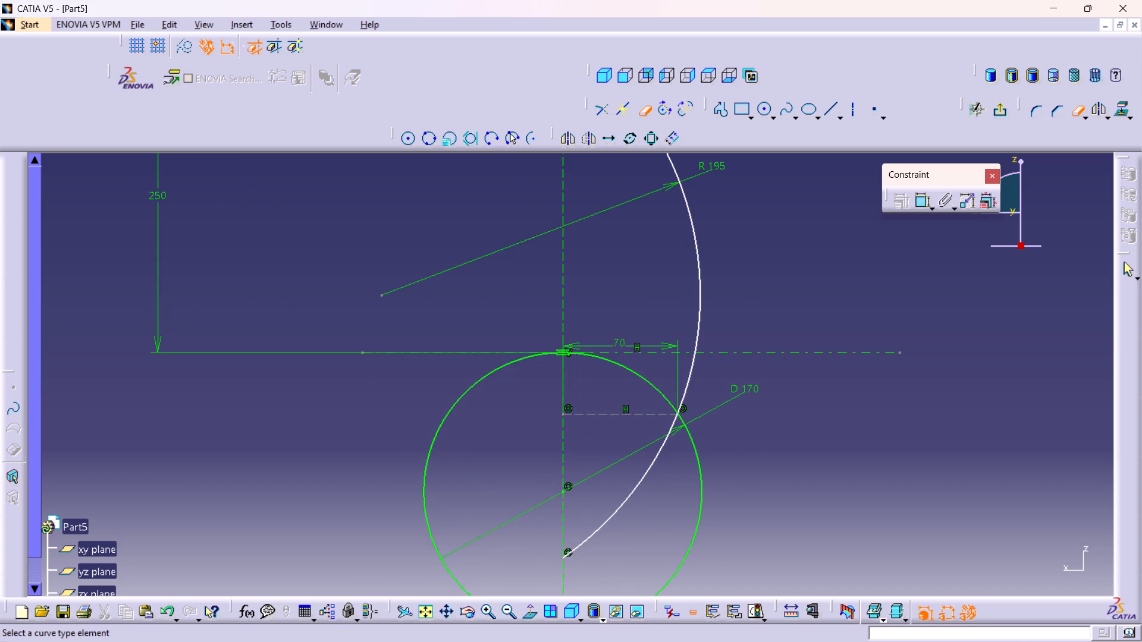
click(695, 360)
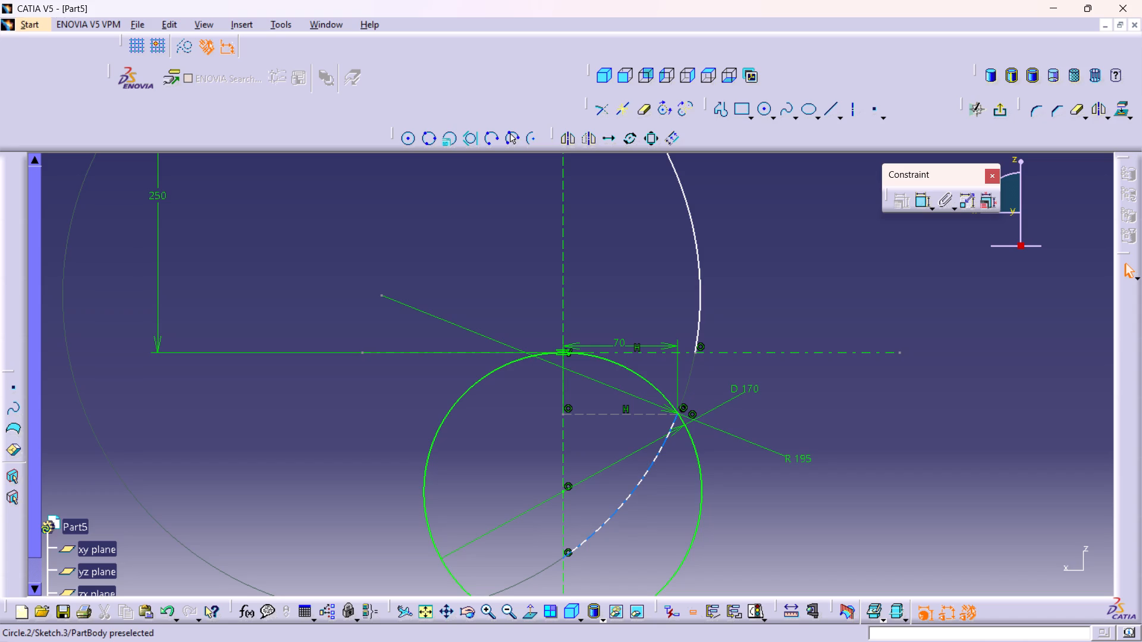
click(620, 507)
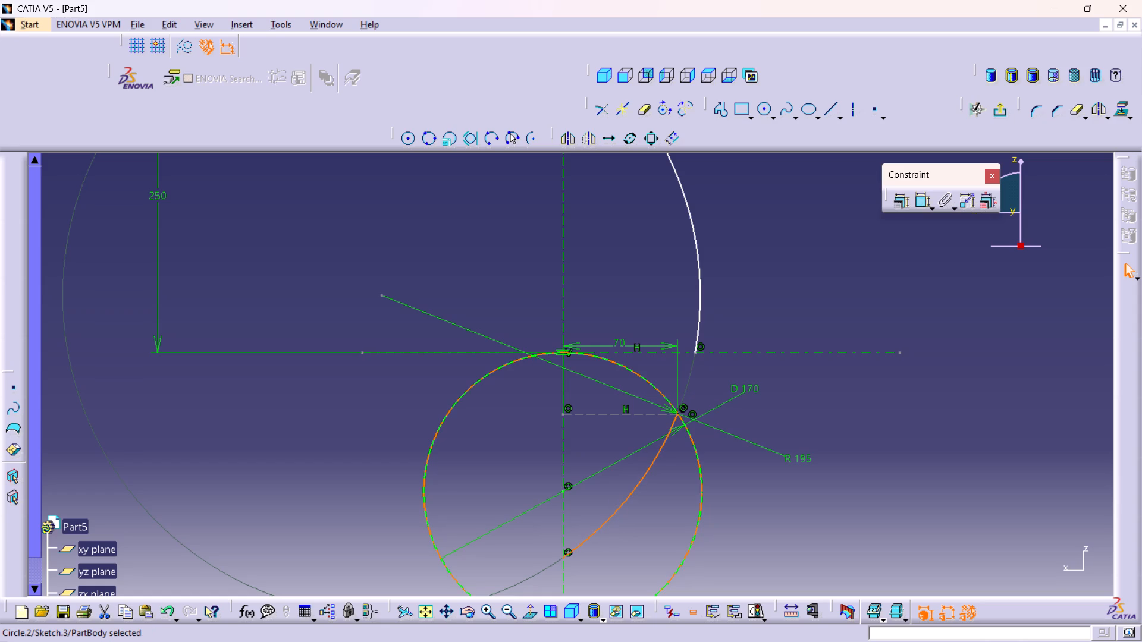
click(940, 444)
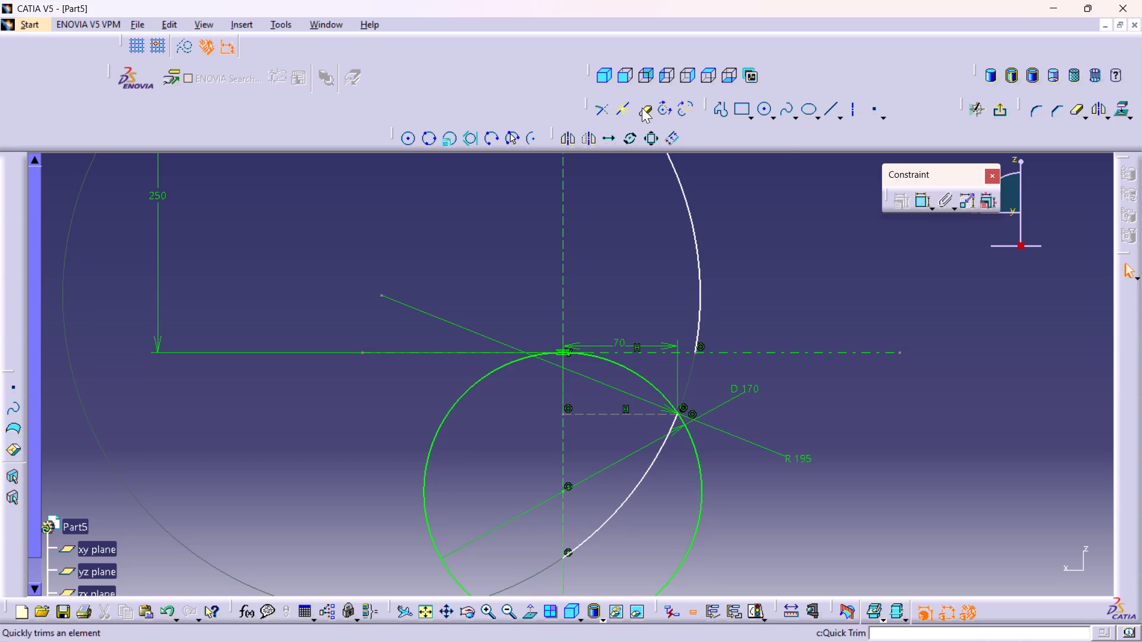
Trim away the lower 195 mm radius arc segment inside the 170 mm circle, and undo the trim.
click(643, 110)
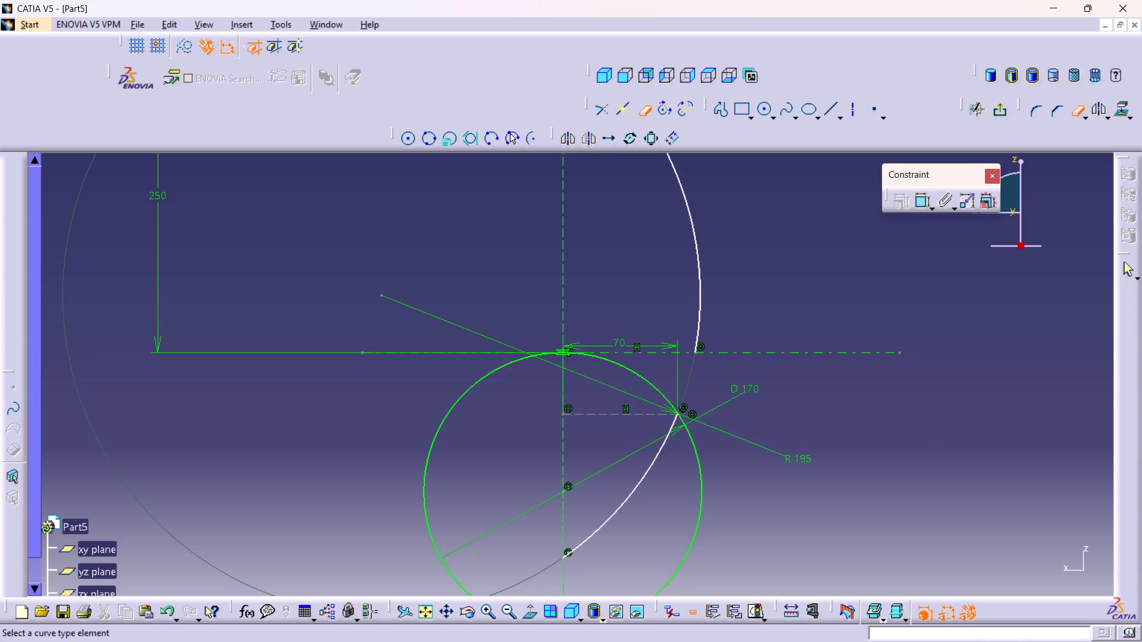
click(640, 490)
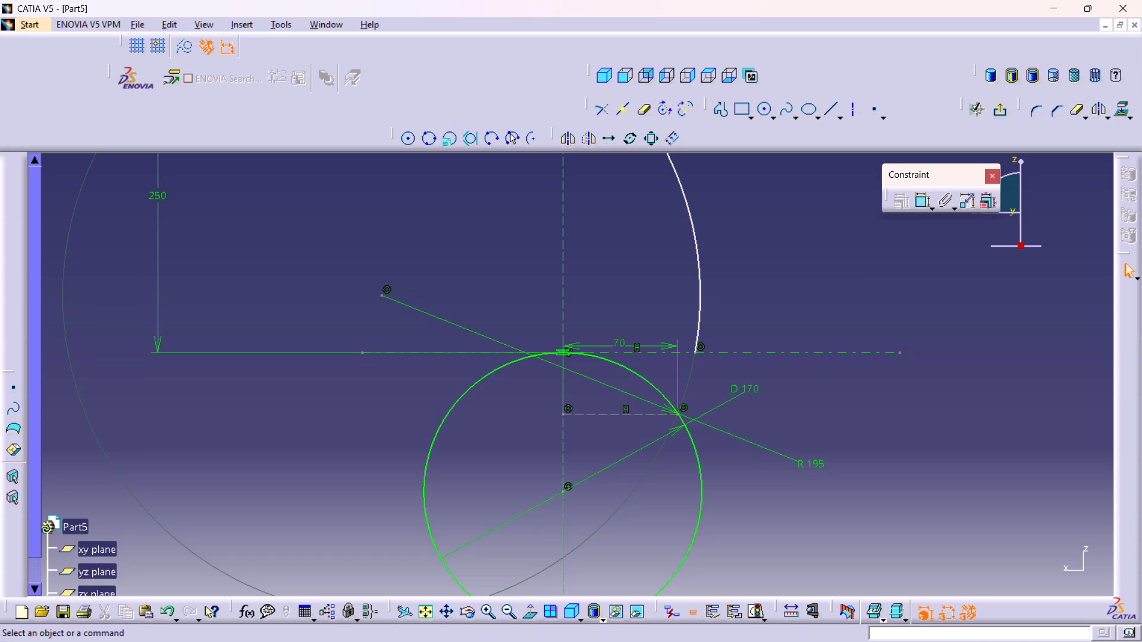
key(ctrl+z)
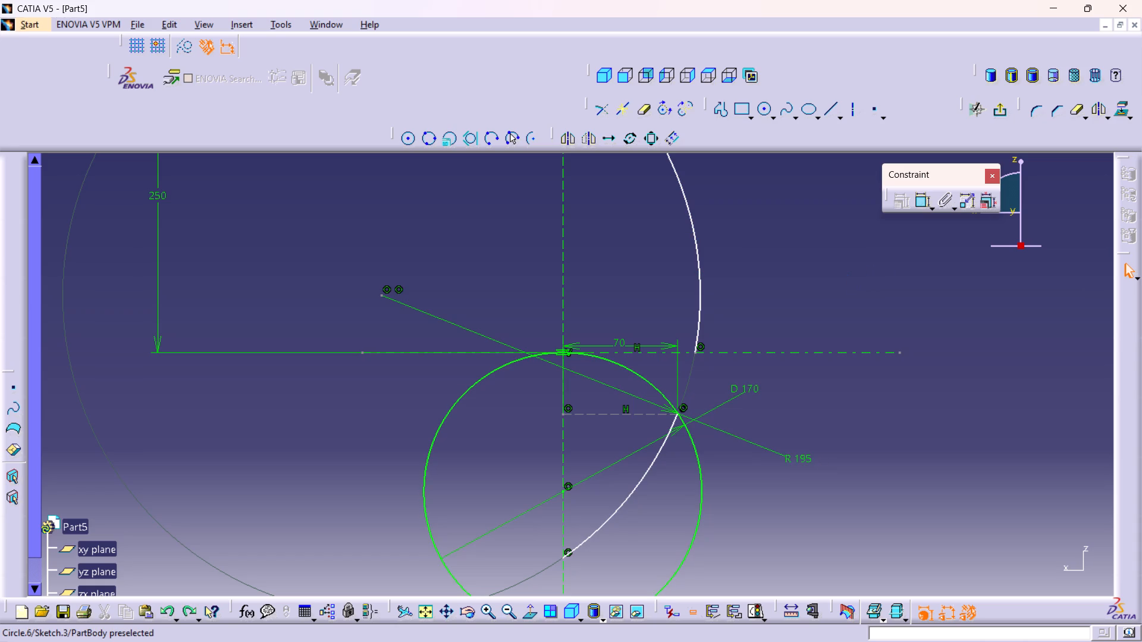
Trim the 170 mm circle down to the arc running from the vertical axis to the outer end of the 70 mm line.
click(700, 474)
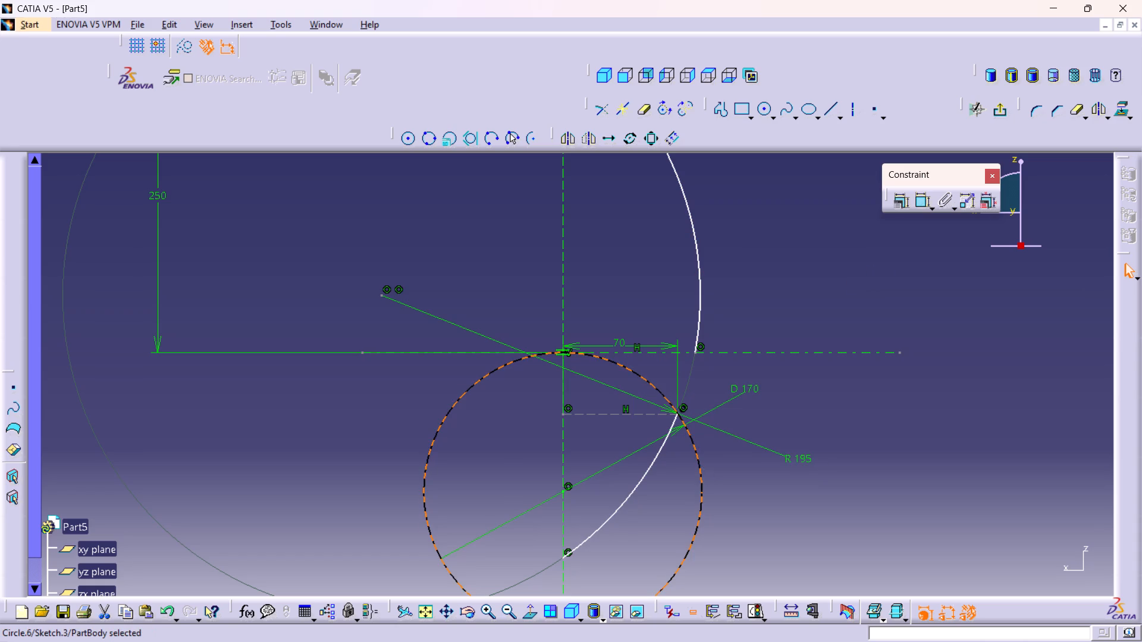
click(859, 276)
double_click(645, 107)
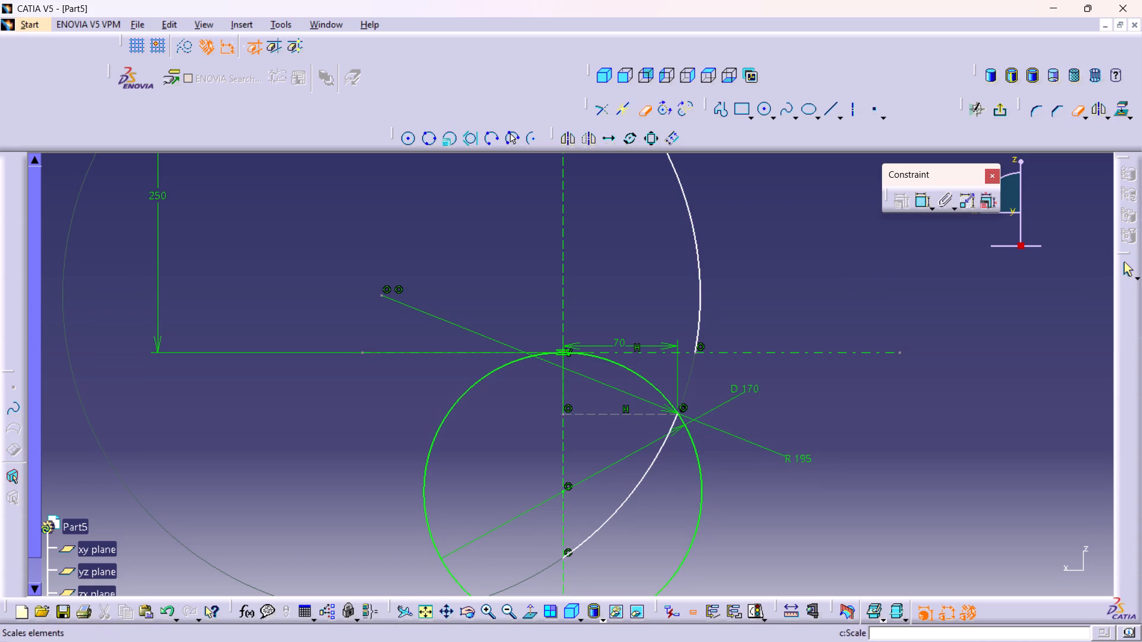
click(704, 503)
click(703, 498)
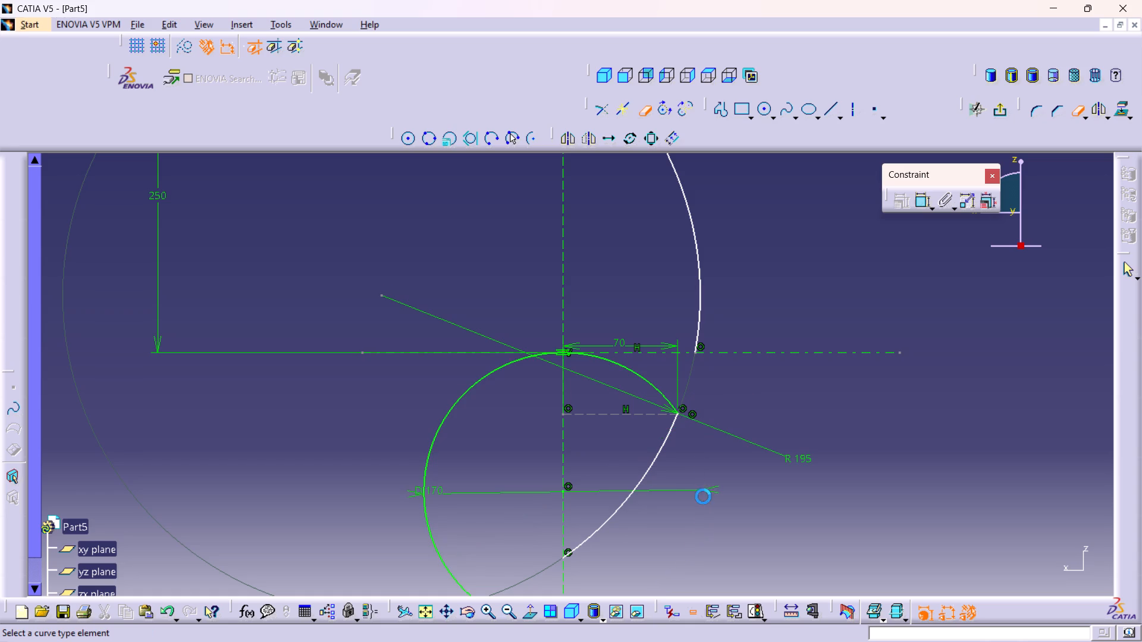
click(478, 377)
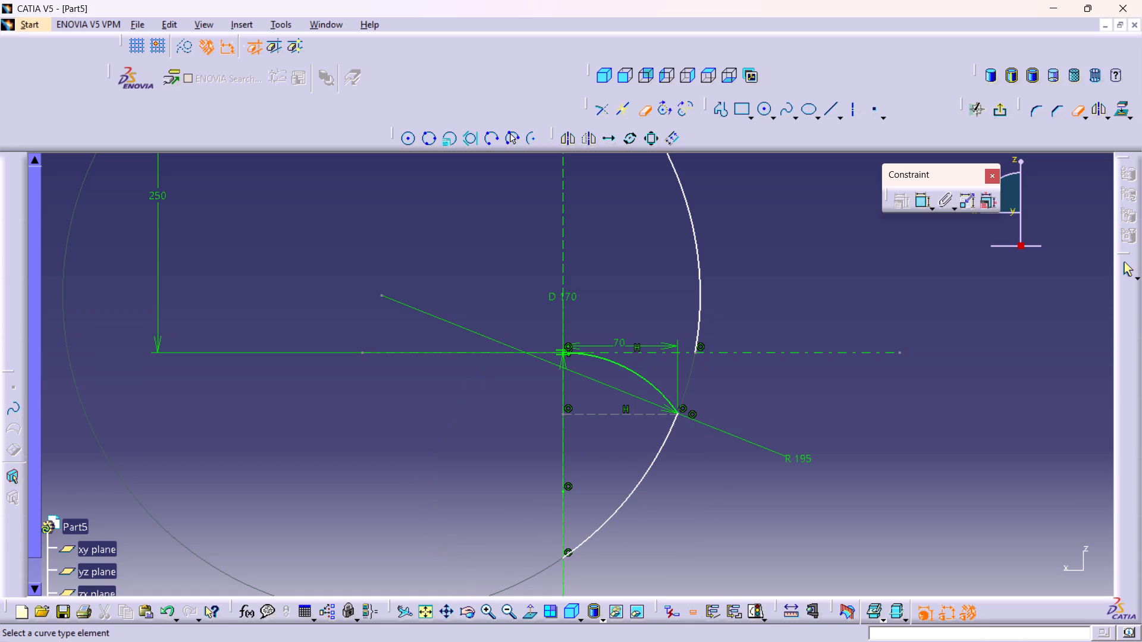
Trim away the remaining lower 195 mm radius arc segment that ran inside the former circle down to the vertical axis.
click(633, 493)
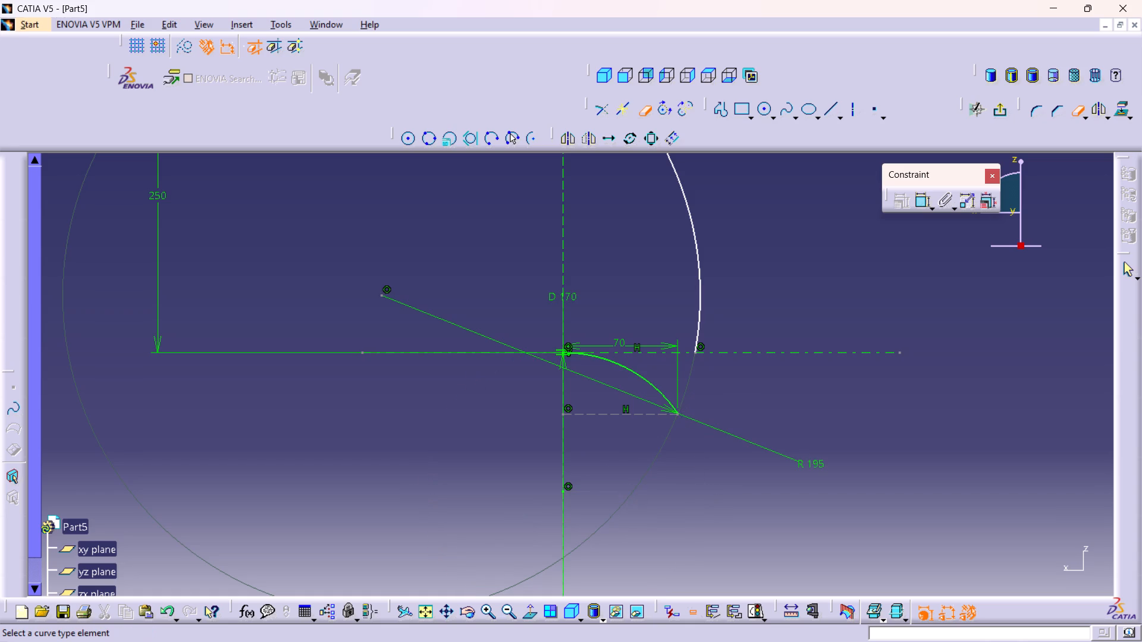
middle_drag(649, 464, 672, 463)
right_click(649, 464)
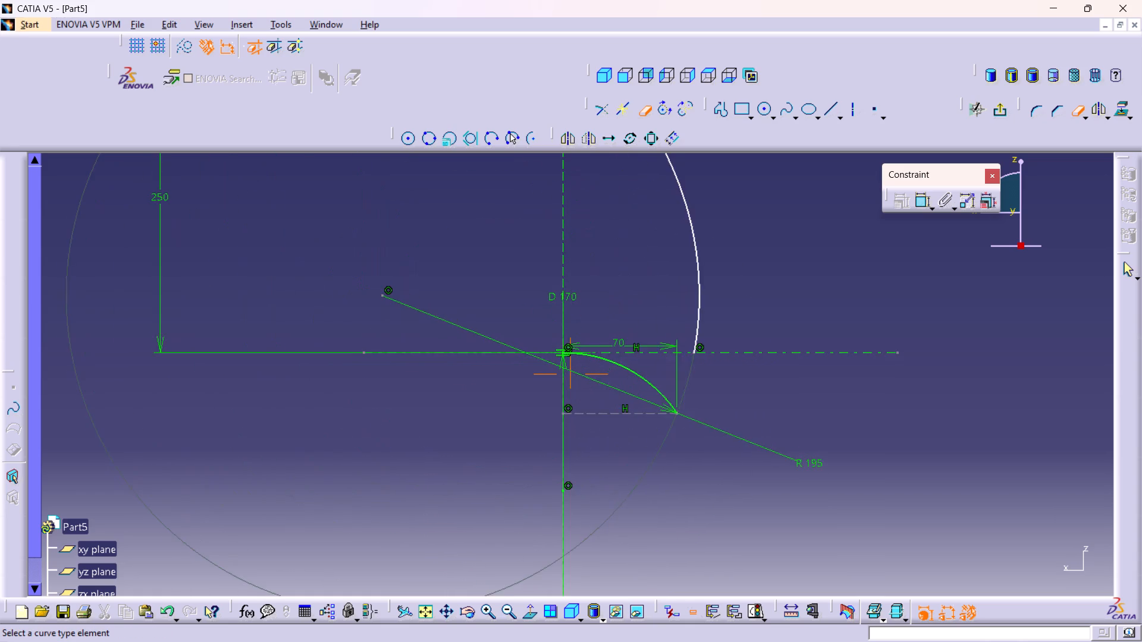
middle_drag(792, 261, 741, 302)
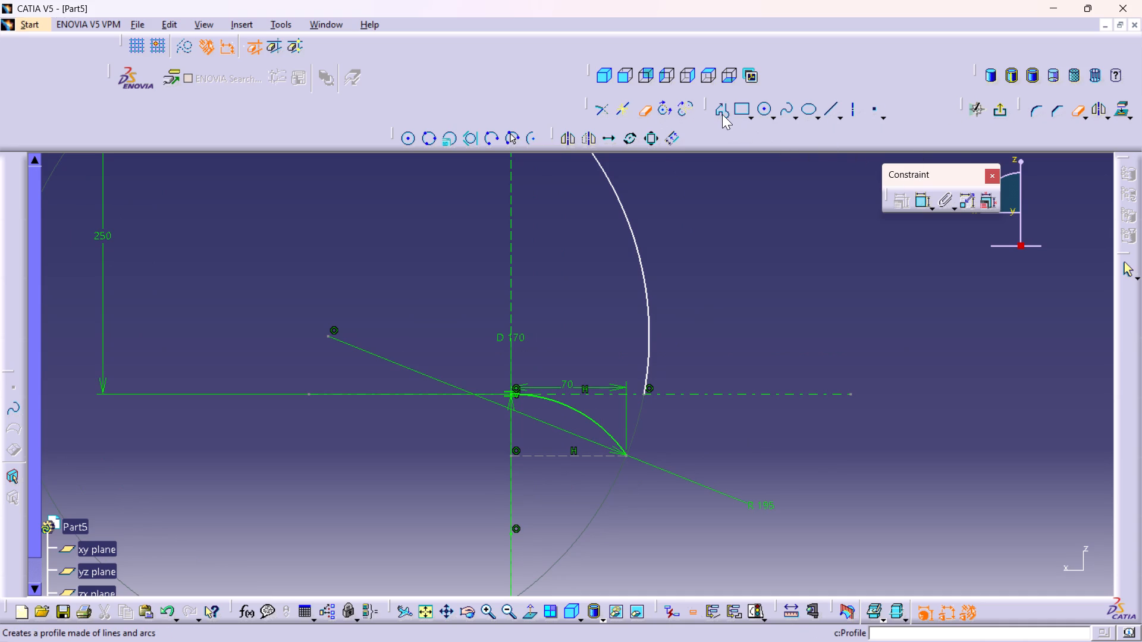
click(647, 108)
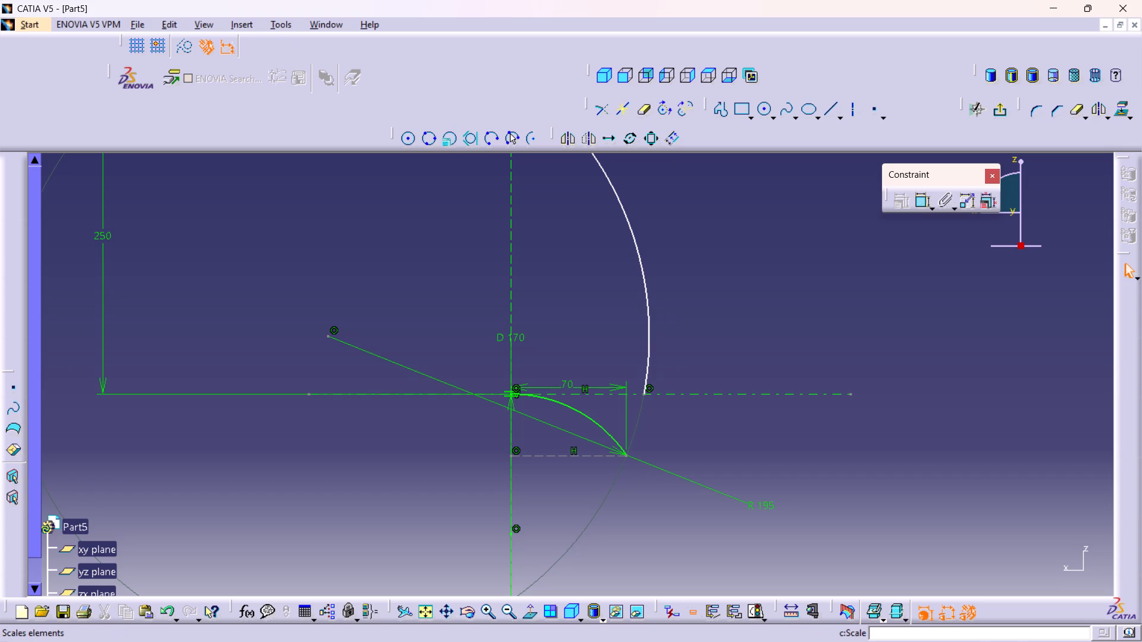
Use Quick Trim to remove the tiny leftover 195 mm radius arc fragment at the outer end of the 170 mm diameter arc.
middle_drag(705, 291, 686, 221)
right_click(705, 291)
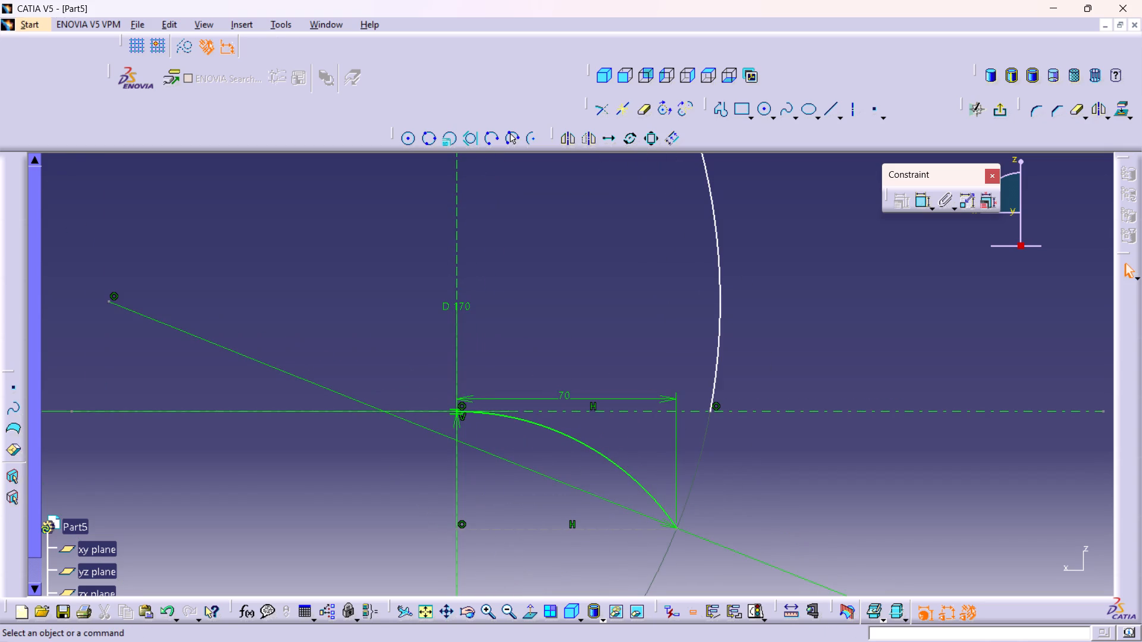
middle_drag(732, 499, 667, 406)
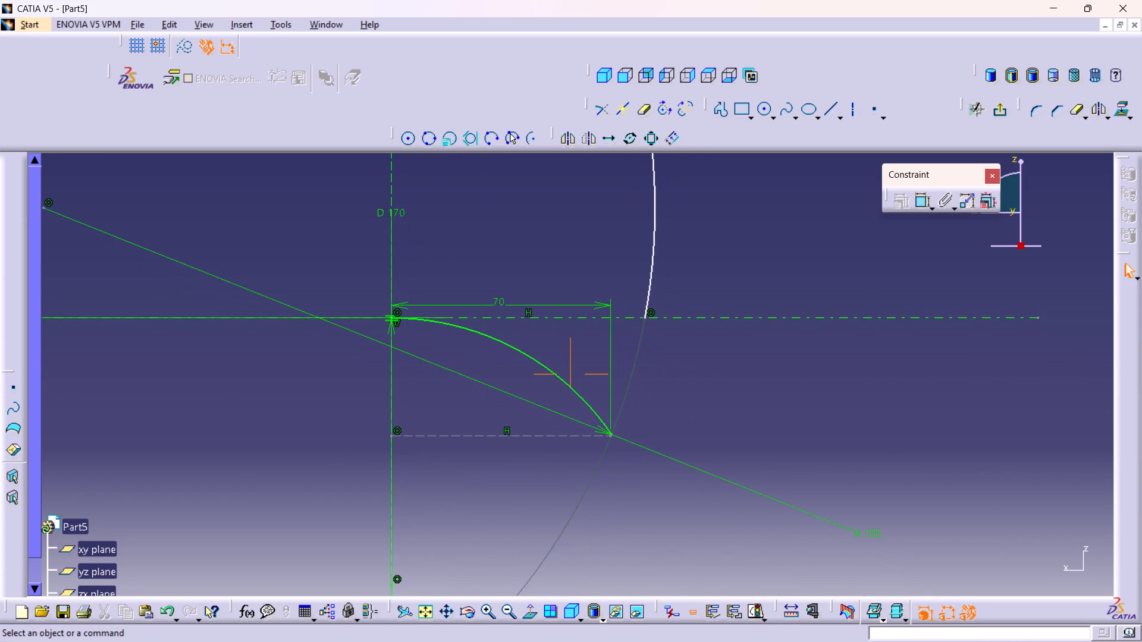
middle_drag(667, 406, 636, 328)
right_click(667, 406)
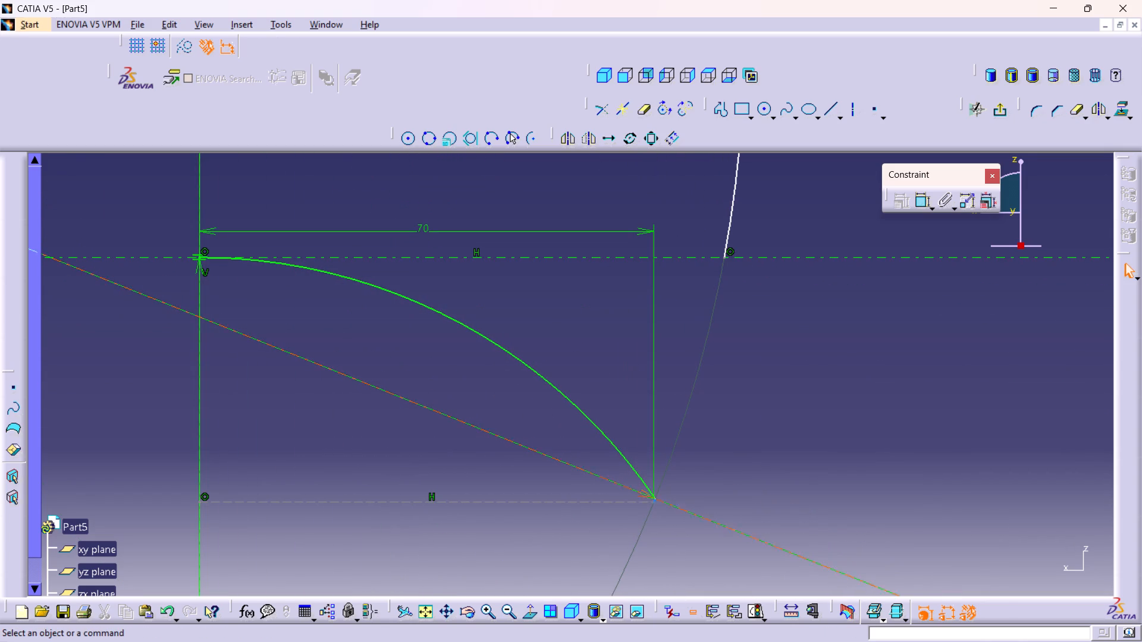
middle_drag(649, 509, 605, 396)
right_click(649, 509)
scroll(605, 396, up, 1)
middle_drag(742, 587, 540, 292)
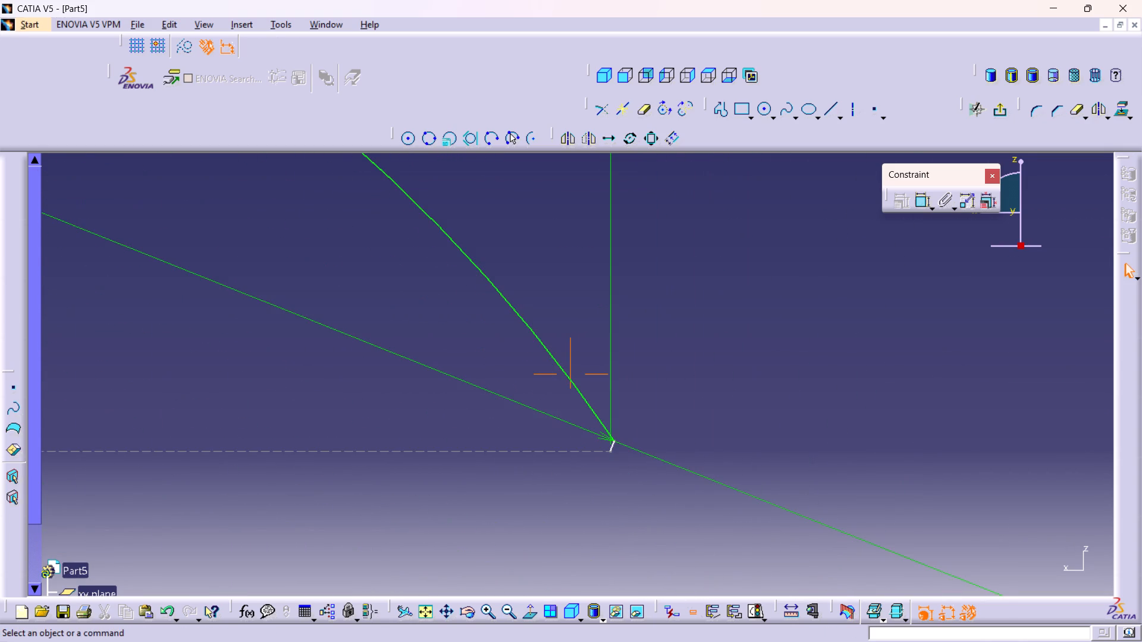
middle_drag(629, 432, 578, 274)
right_click(619, 403)
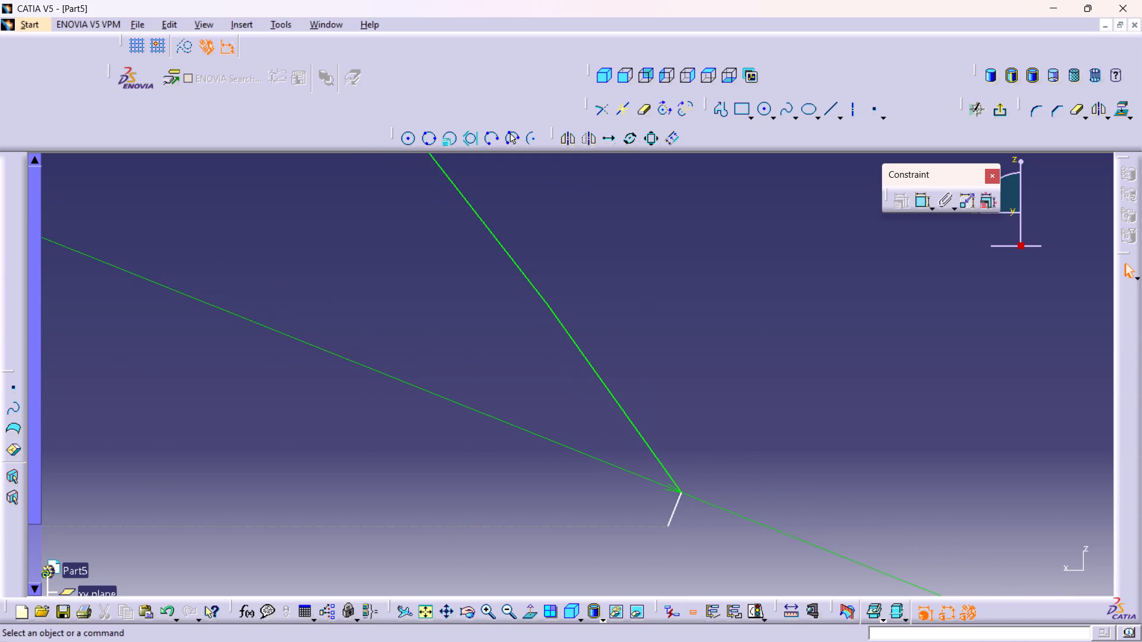
click(722, 111)
double_click(645, 107)
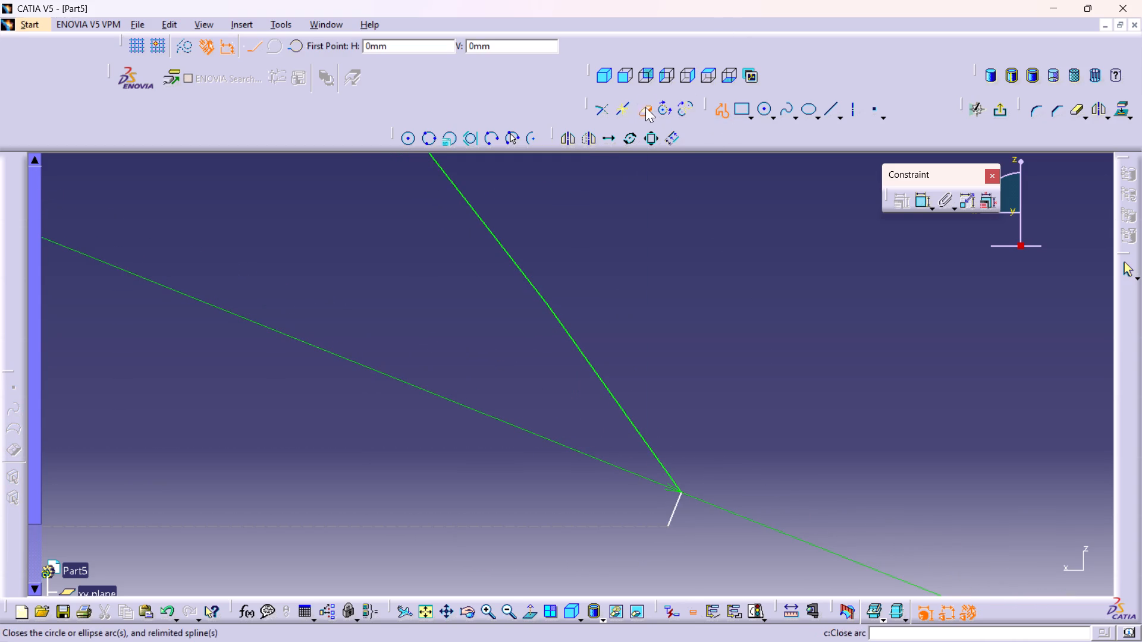
click(673, 511)
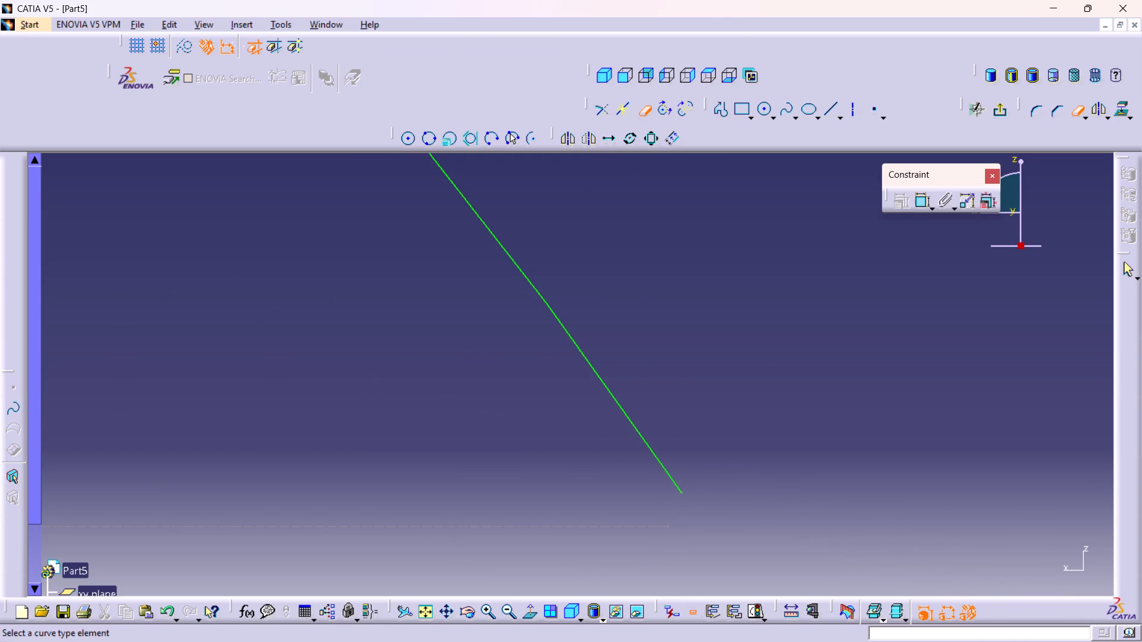
Examine the trimmed profile around the 170 mm diameter arc, the tangent axis line and the 195 mm radius arc.
middle_drag(728, 400, 788, 622)
right_click(728, 400)
middle_drag(619, 364, 619, 374)
right_click(619, 364)
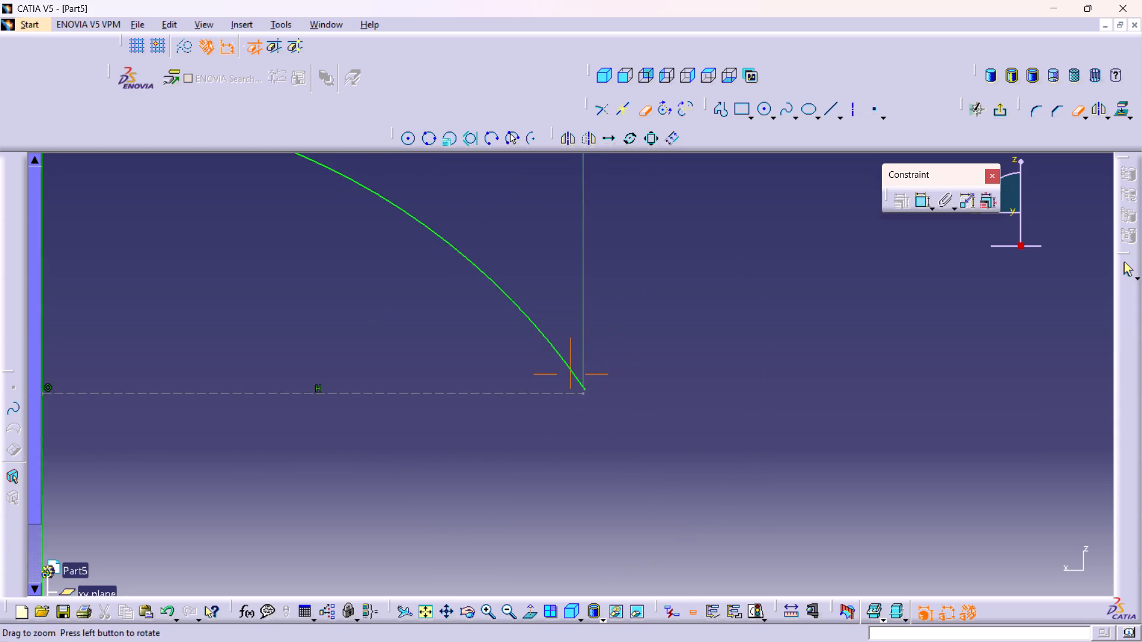
middle_drag(619, 374, 692, 536)
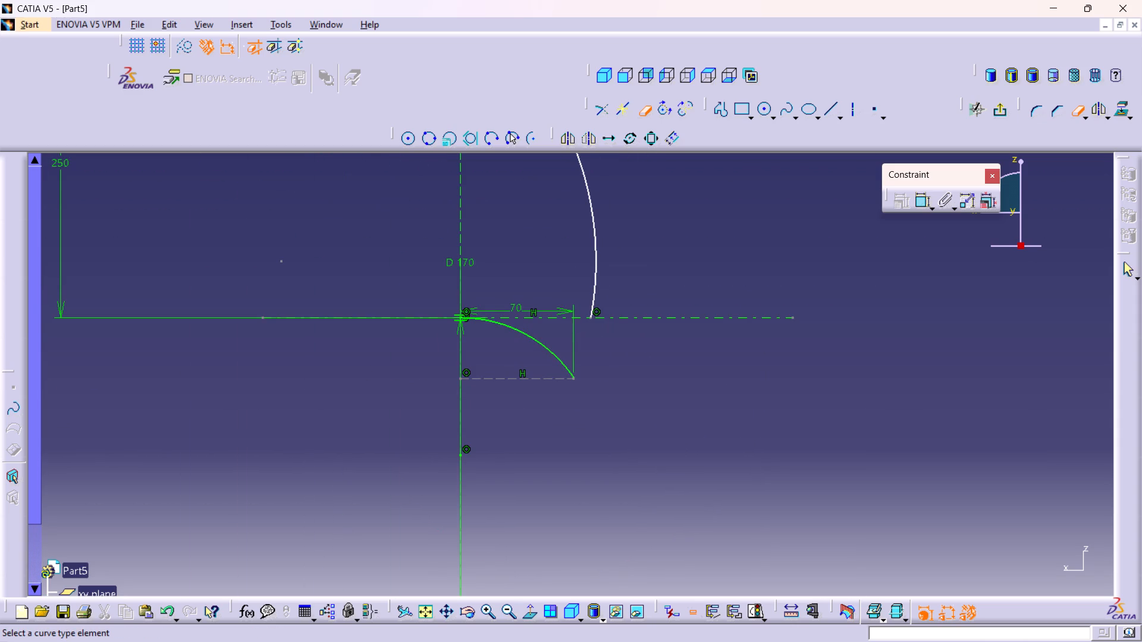
middle_drag(589, 359, 610, 428)
right_click(589, 359)
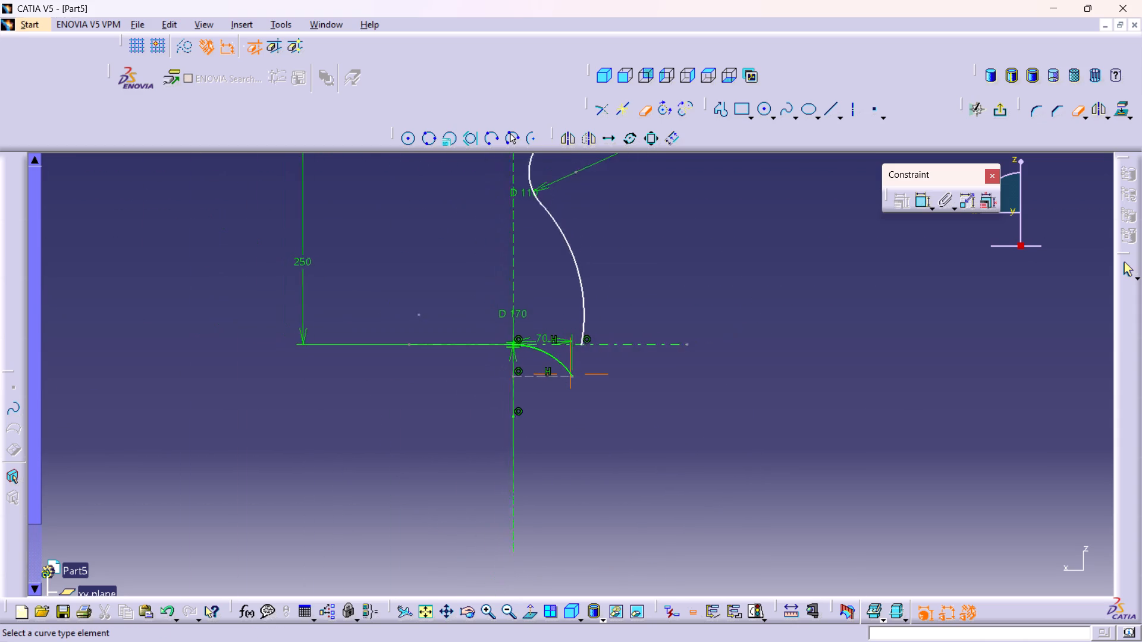
middle_drag(610, 428, 616, 452)
middle_drag(609, 436, 609, 401)
right_click(609, 429)
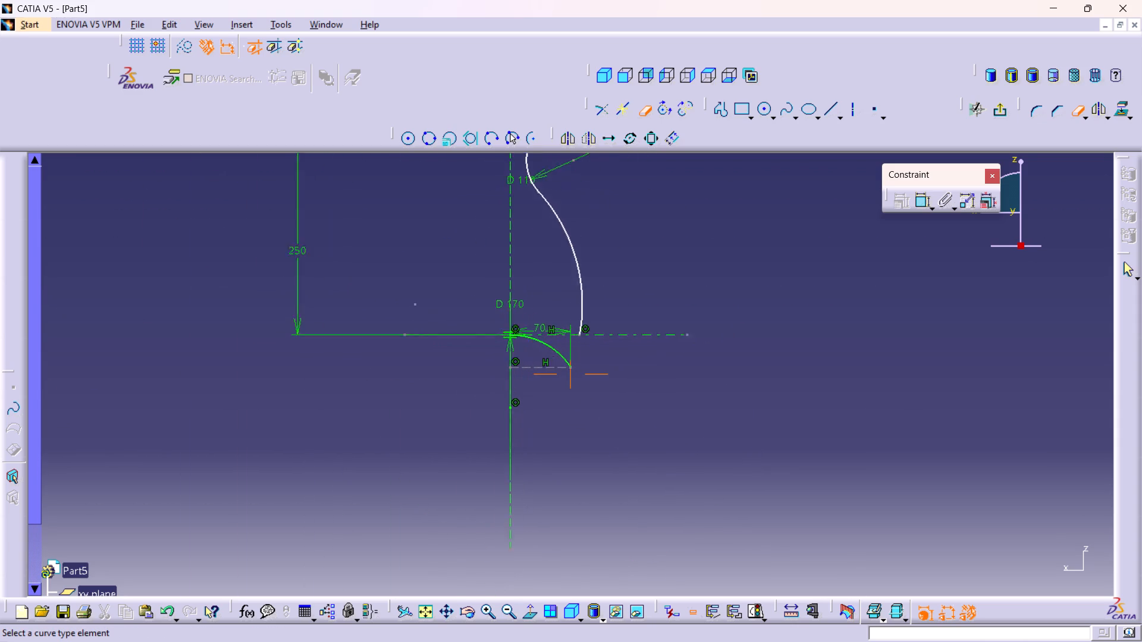
Sketch a short horizontal profile line outward from the outer end of the 170 mm diameter arc.
middle_drag(609, 401, 591, 303)
middle_drag(650, 325, 669, 410)
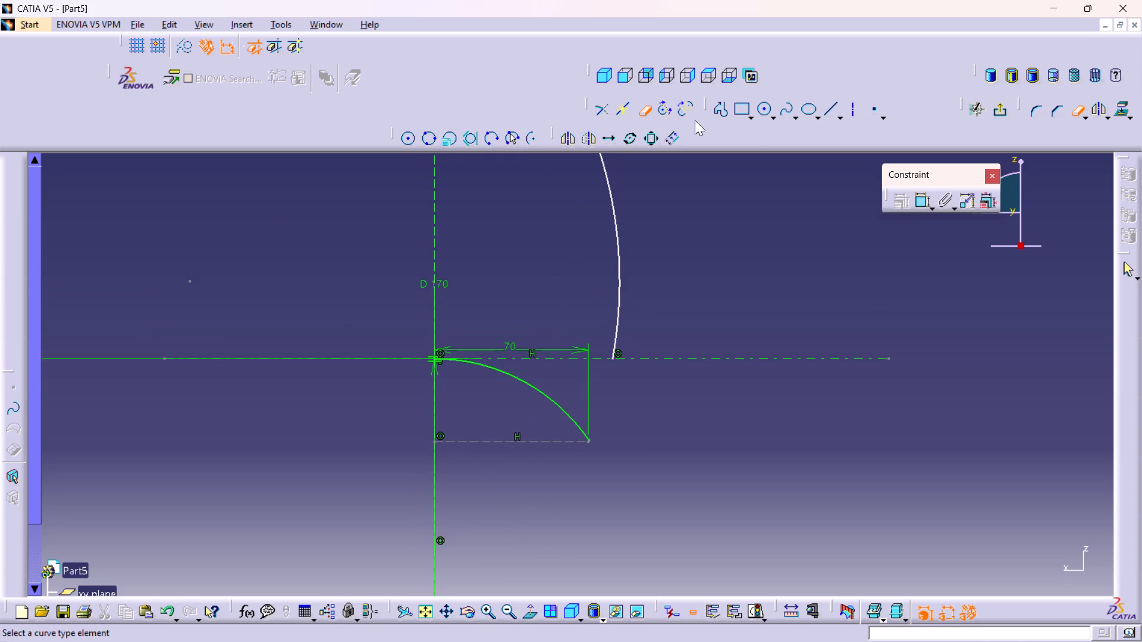
double_click(719, 111)
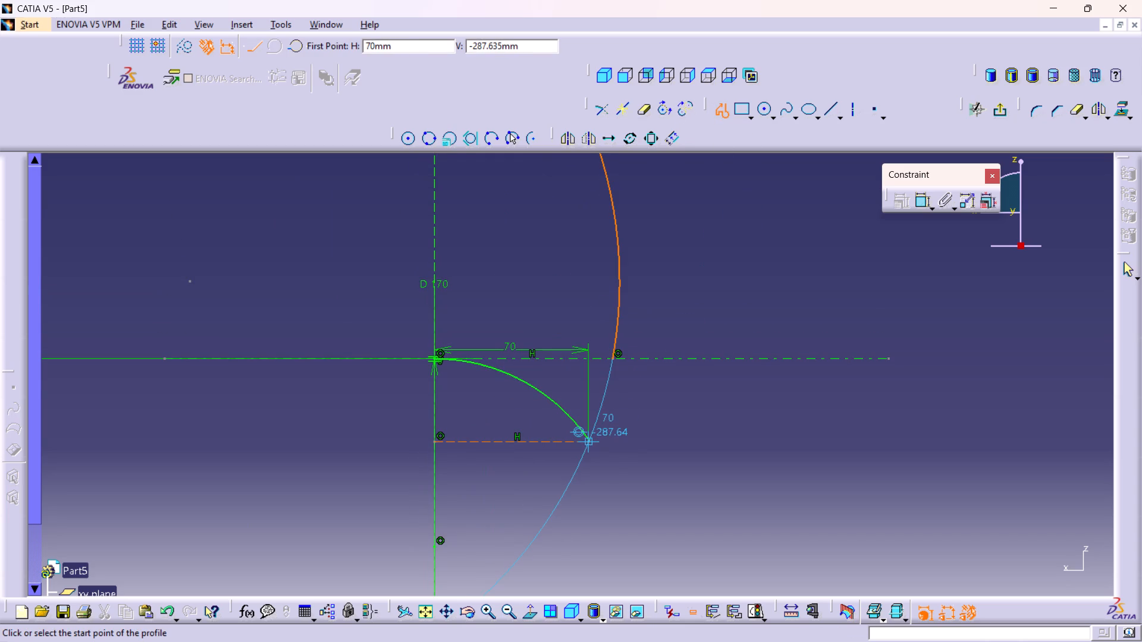
click(587, 445)
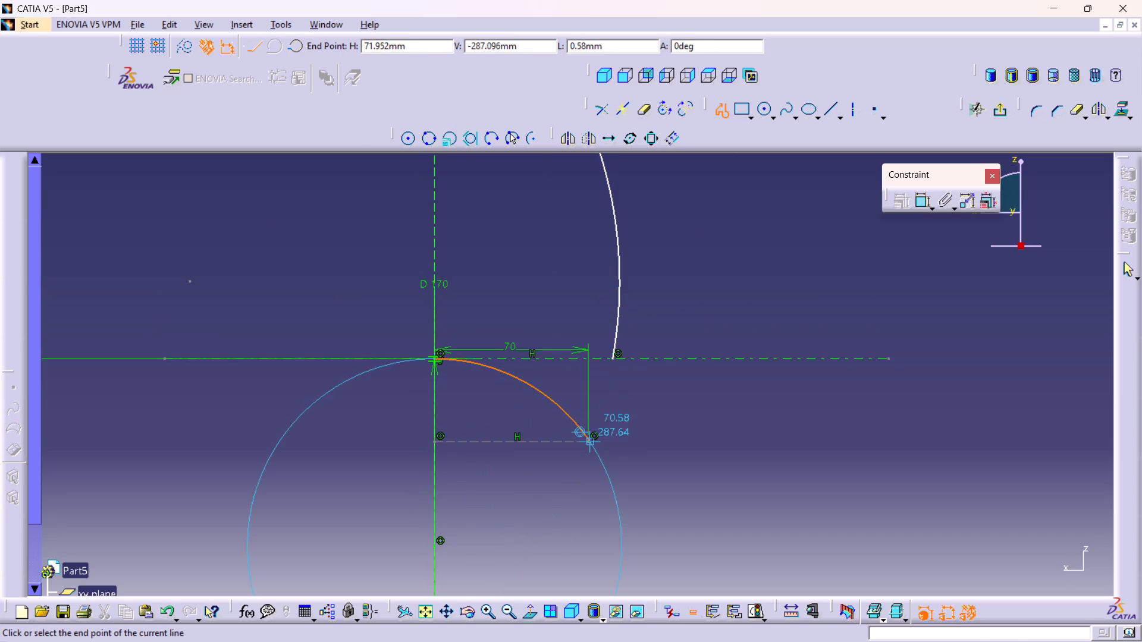
click(605, 445)
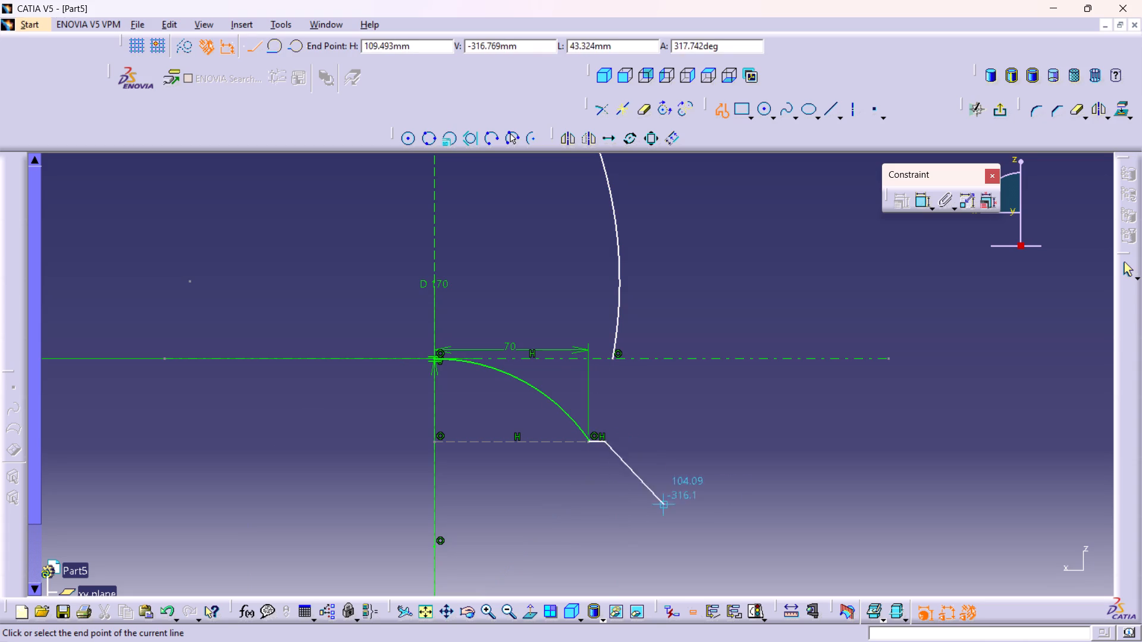
click(1125, 270)
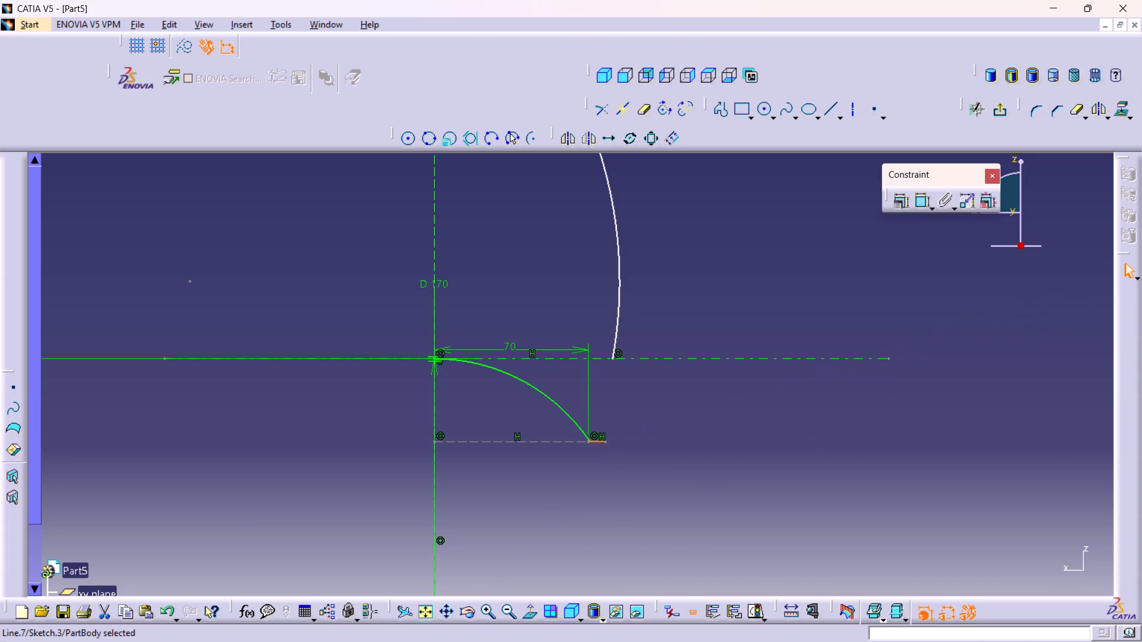
click(652, 456)
Dimension the short horizontal line's length and set it to 10 mm.
middle_drag(581, 474, 575, 471)
right_click(581, 474)
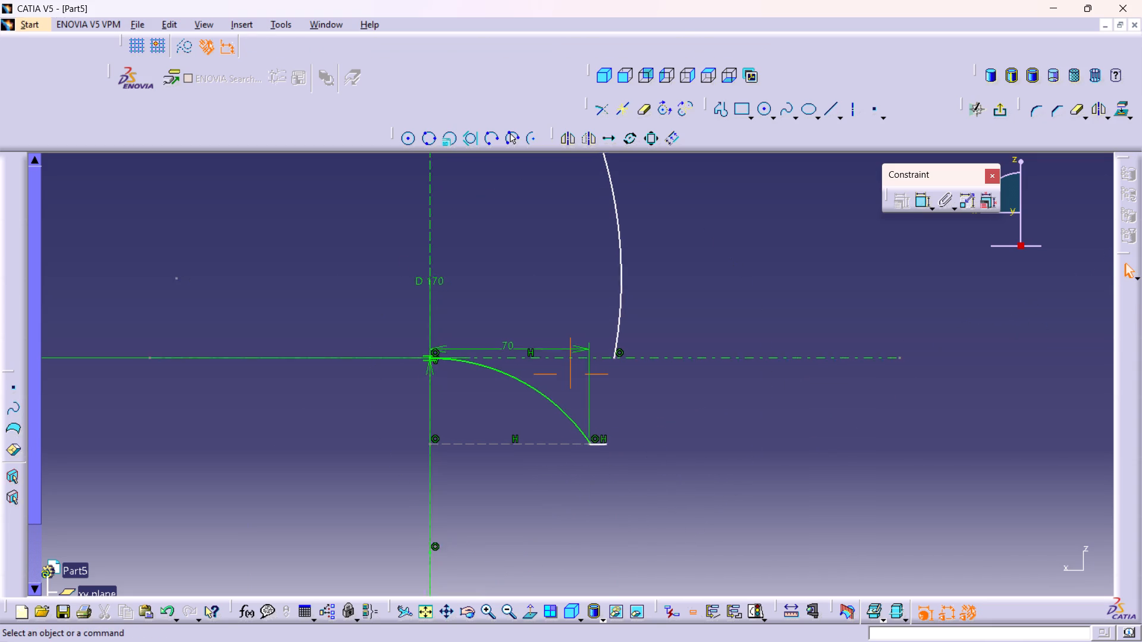
middle_drag(575, 471, 568, 460)
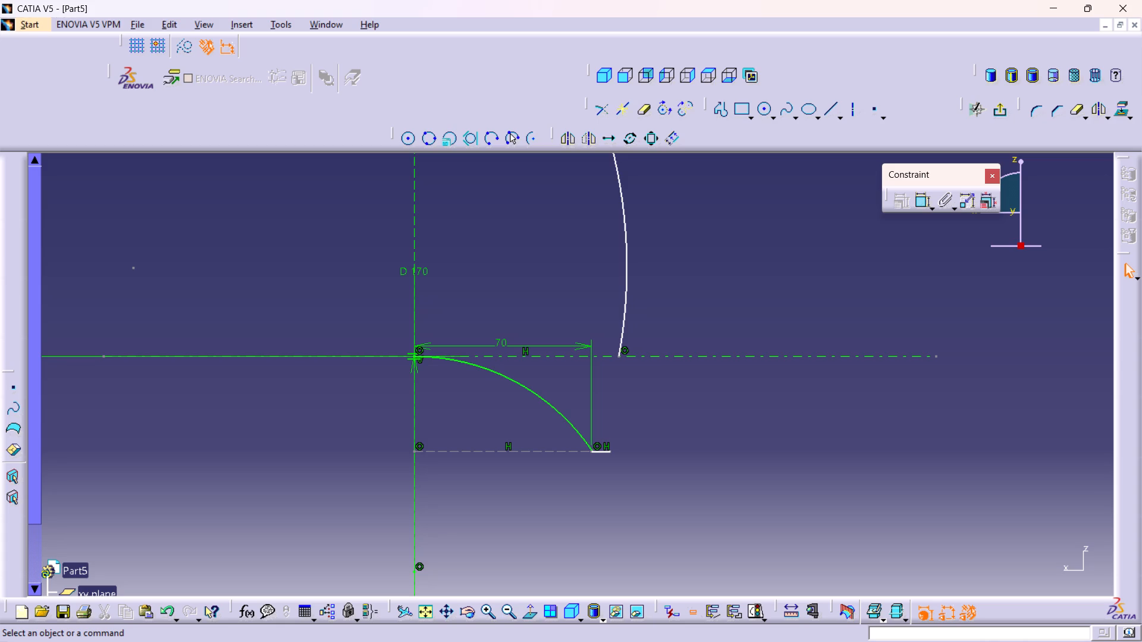
double_click(918, 205)
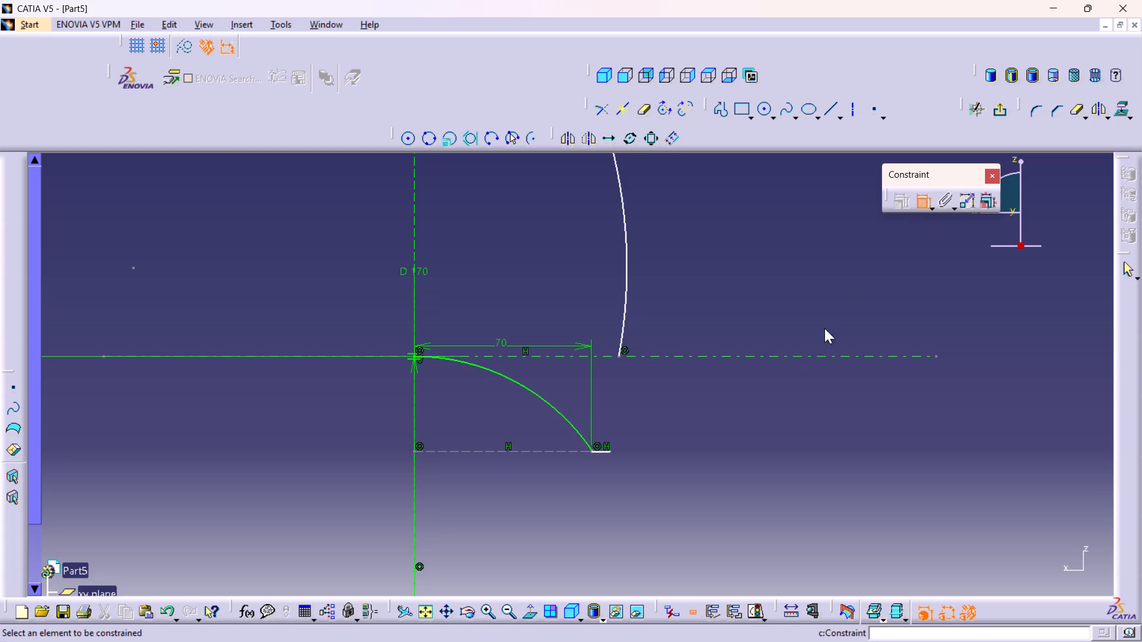
click(601, 452)
click(605, 486)
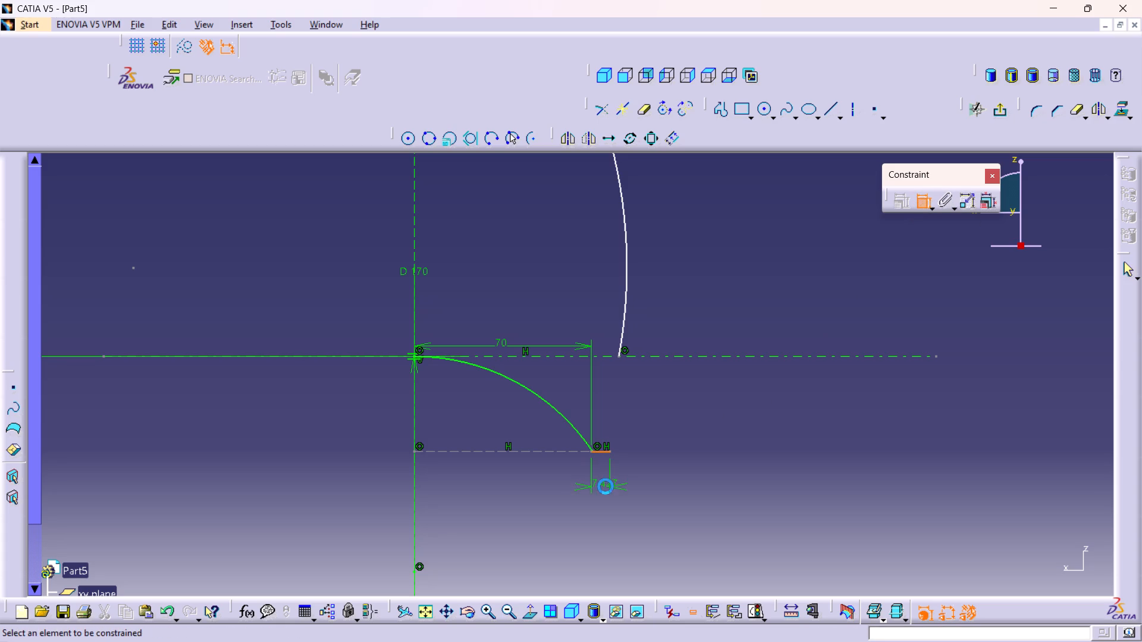
double_click(601, 485)
text(10)
key(Return)
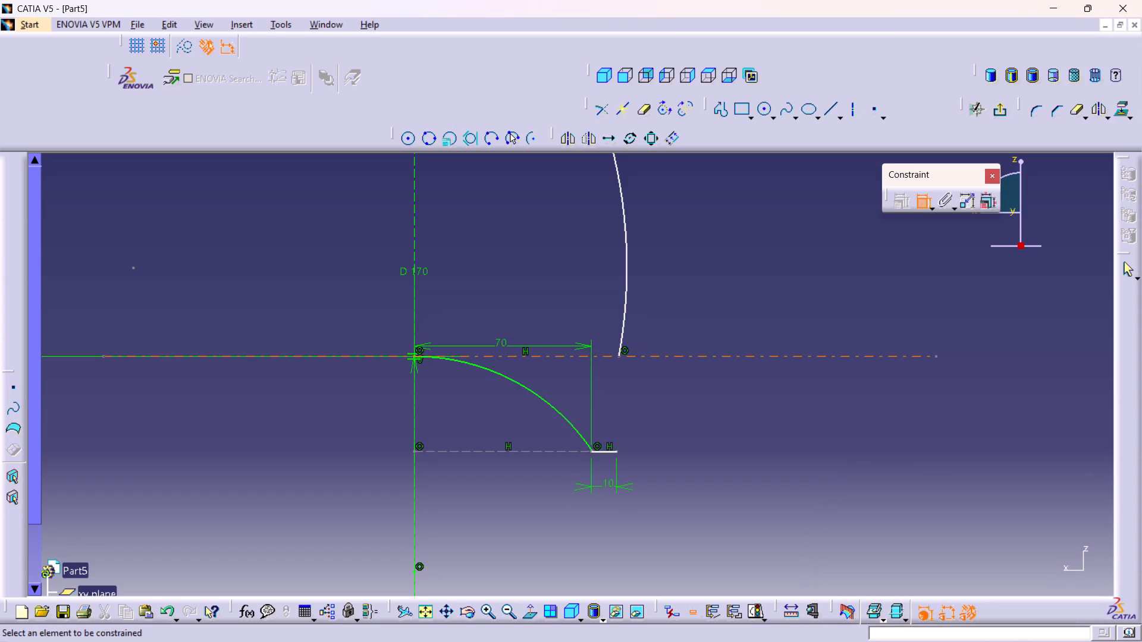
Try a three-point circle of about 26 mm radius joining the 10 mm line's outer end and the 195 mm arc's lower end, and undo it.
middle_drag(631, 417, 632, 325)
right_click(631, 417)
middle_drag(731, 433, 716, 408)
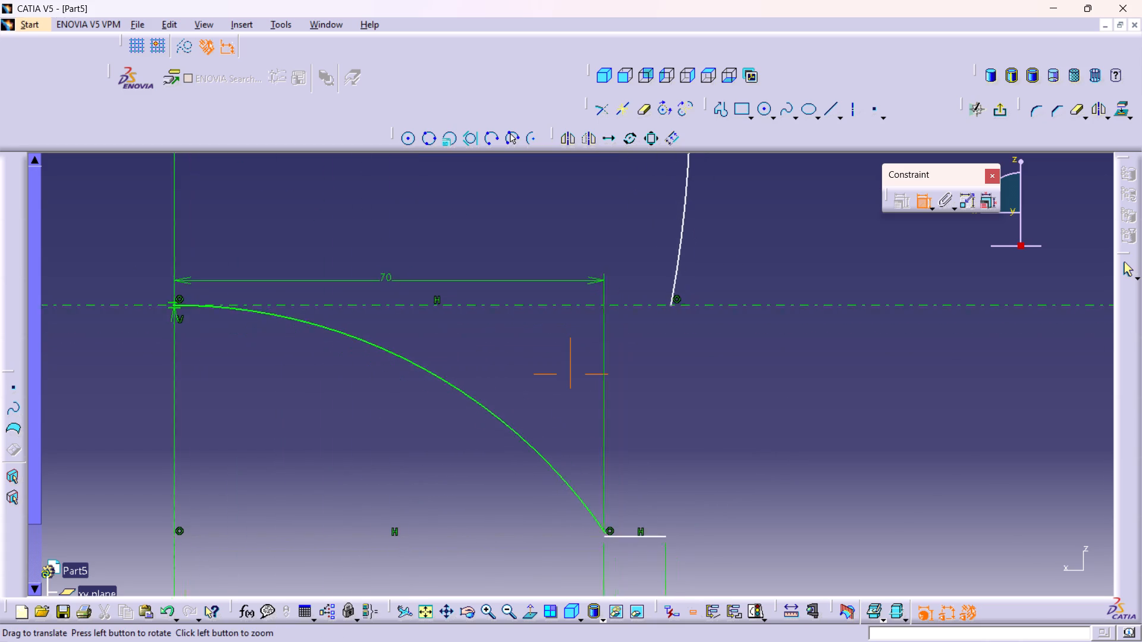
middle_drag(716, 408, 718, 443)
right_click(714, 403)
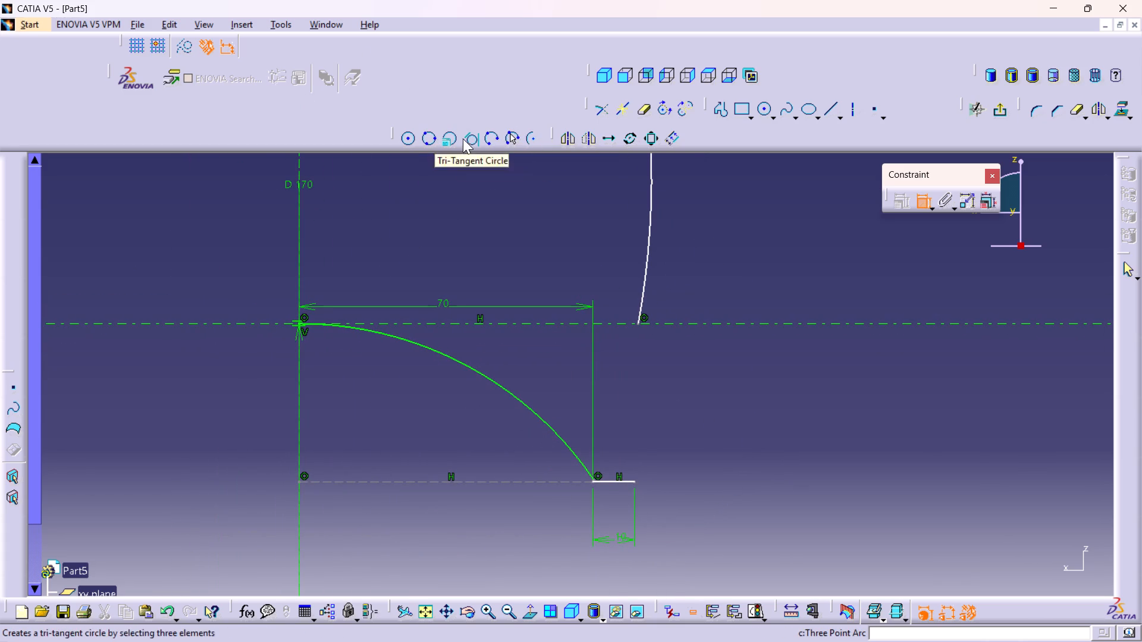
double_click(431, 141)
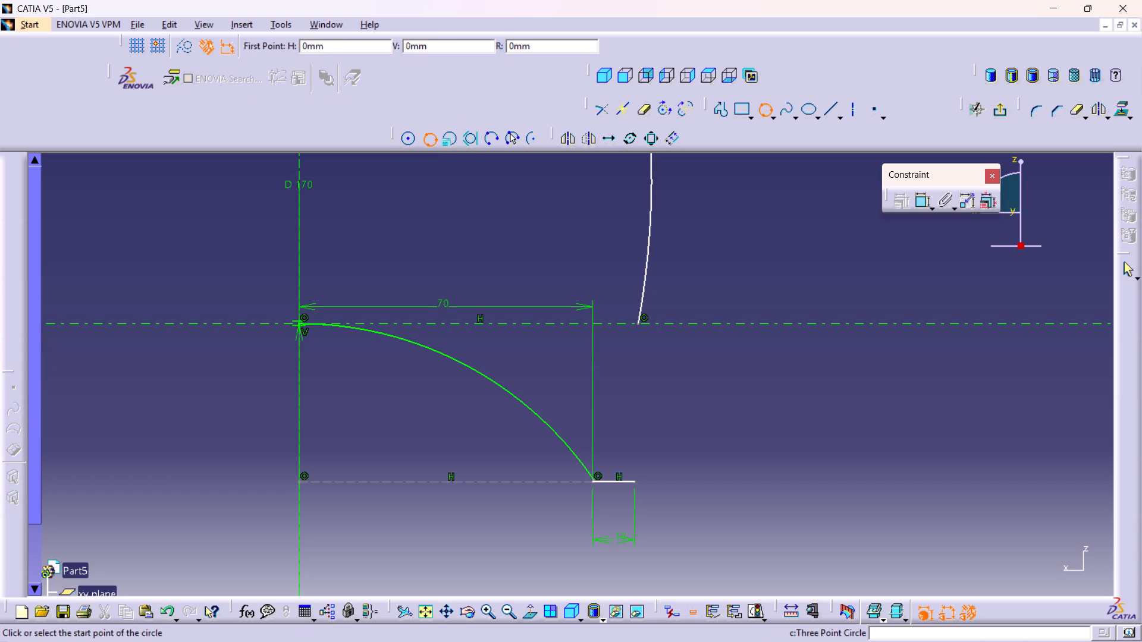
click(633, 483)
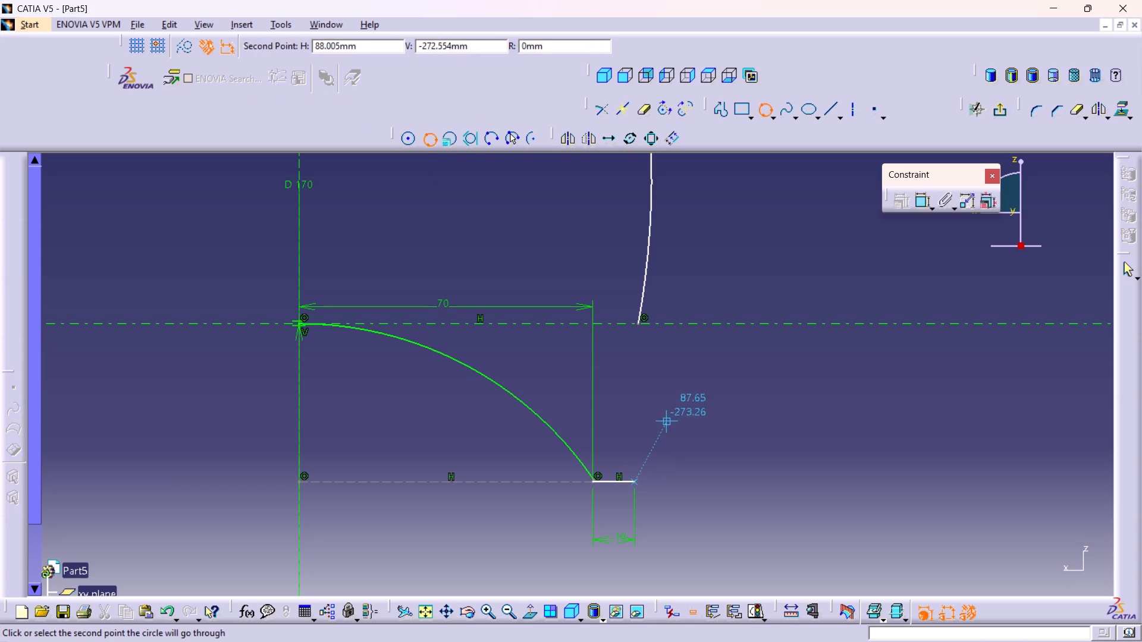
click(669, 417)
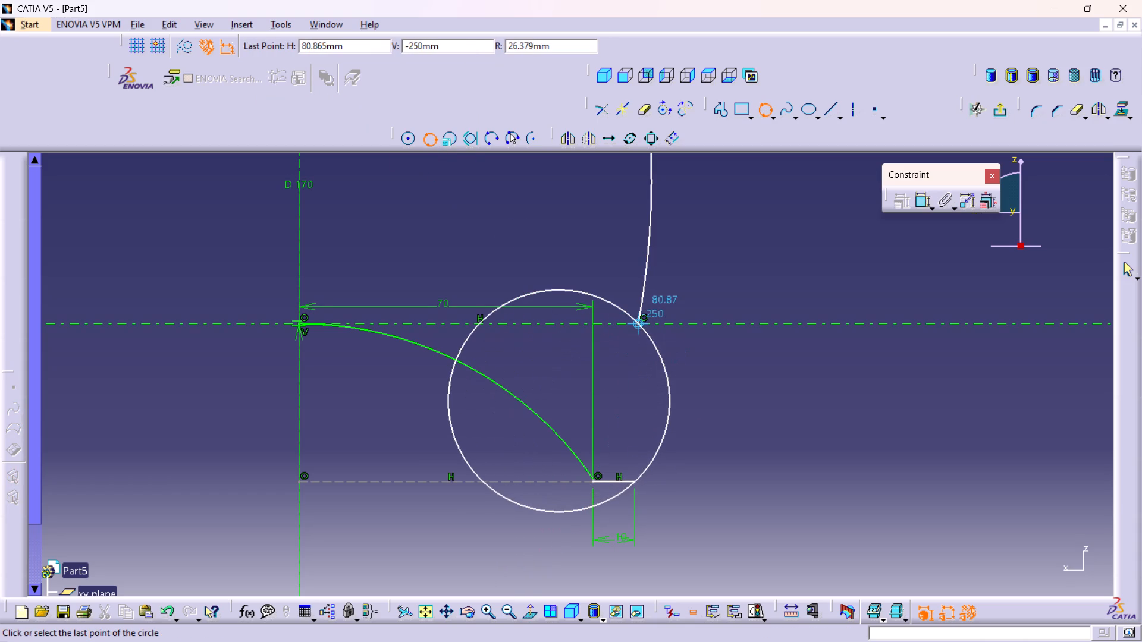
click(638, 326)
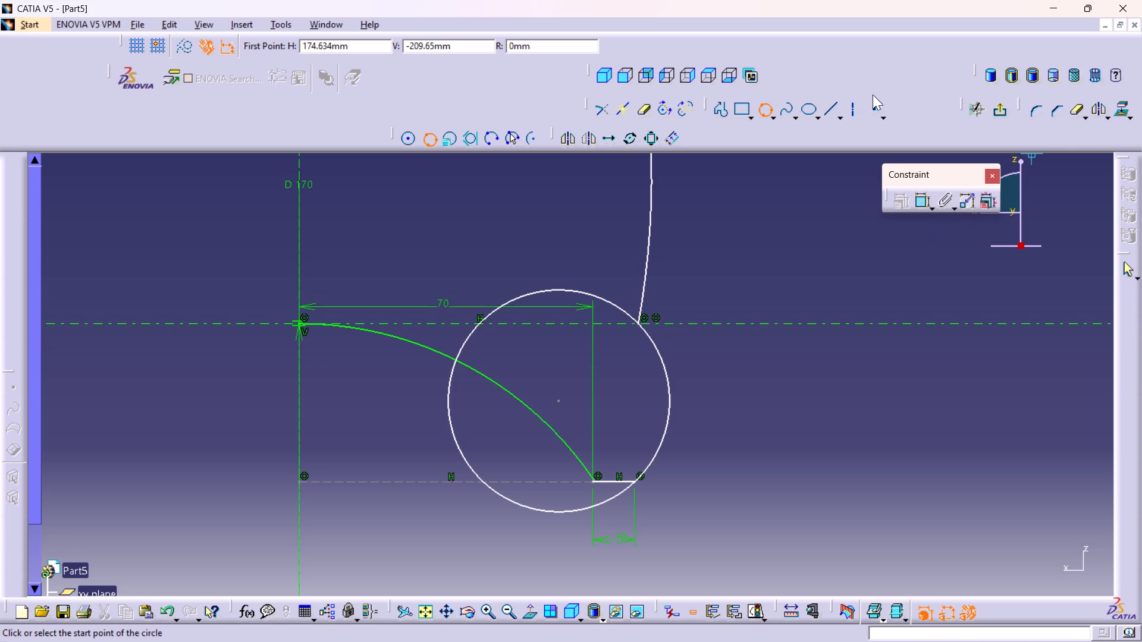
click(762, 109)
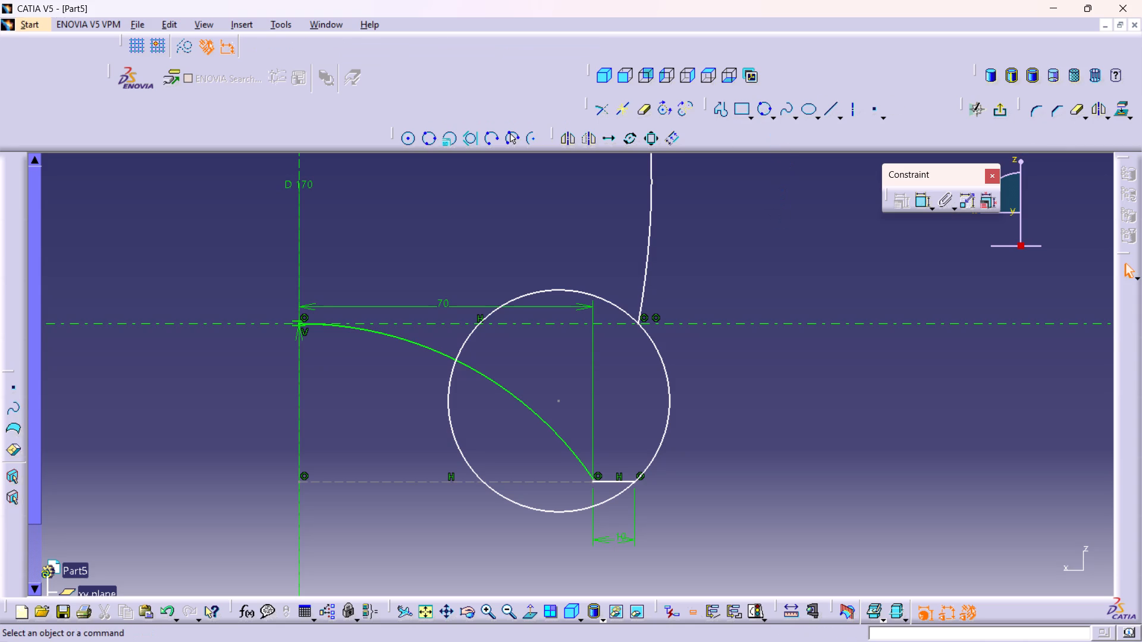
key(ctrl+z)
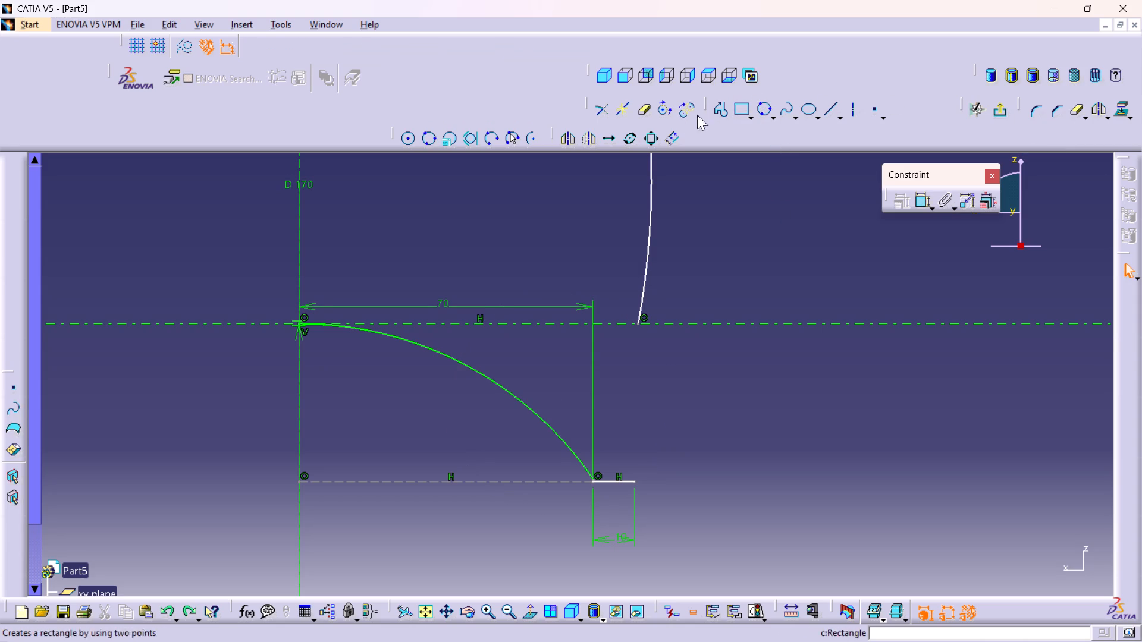
Draw a three-point arc from the 10 mm line's outer end, bulging outward toward the lower end of the 195 mm radius arc.
double_click(488, 141)
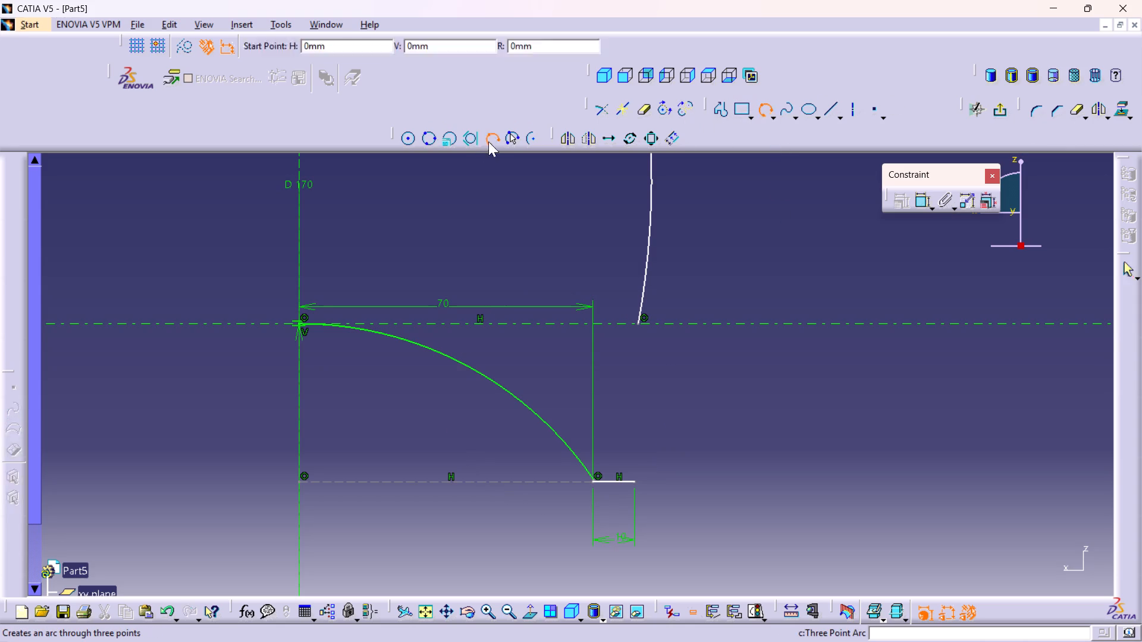
click(635, 483)
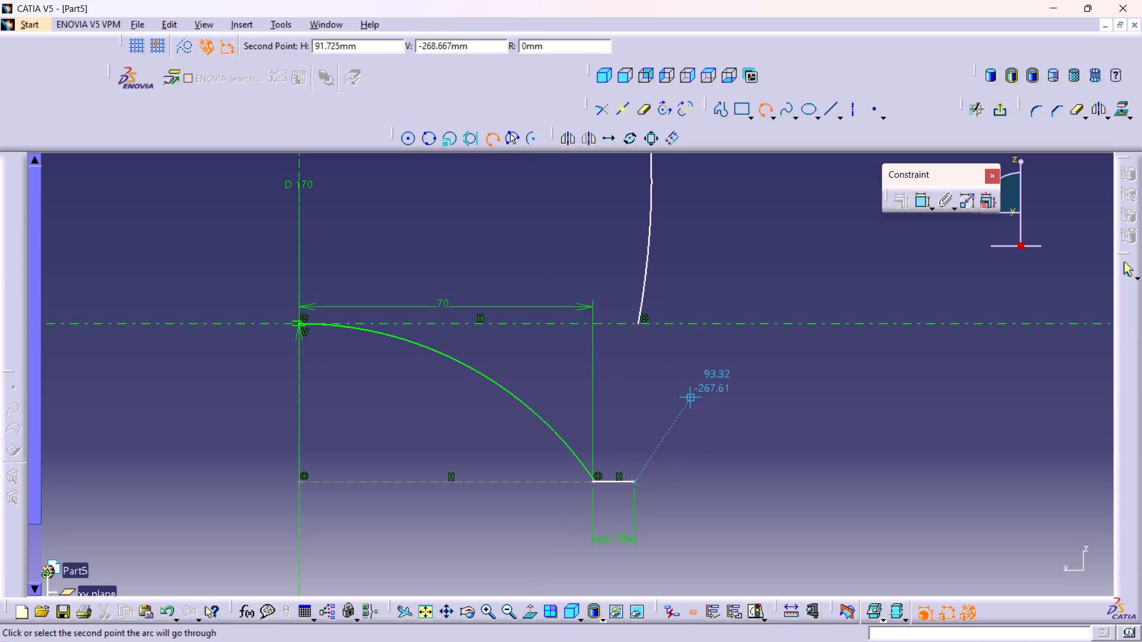
click(682, 400)
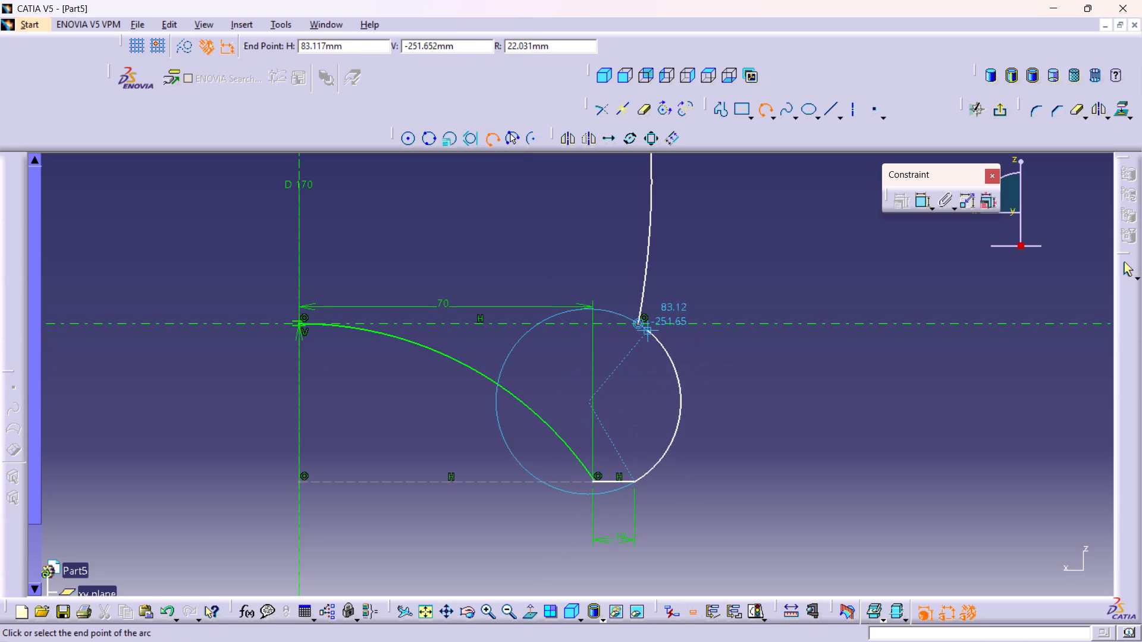
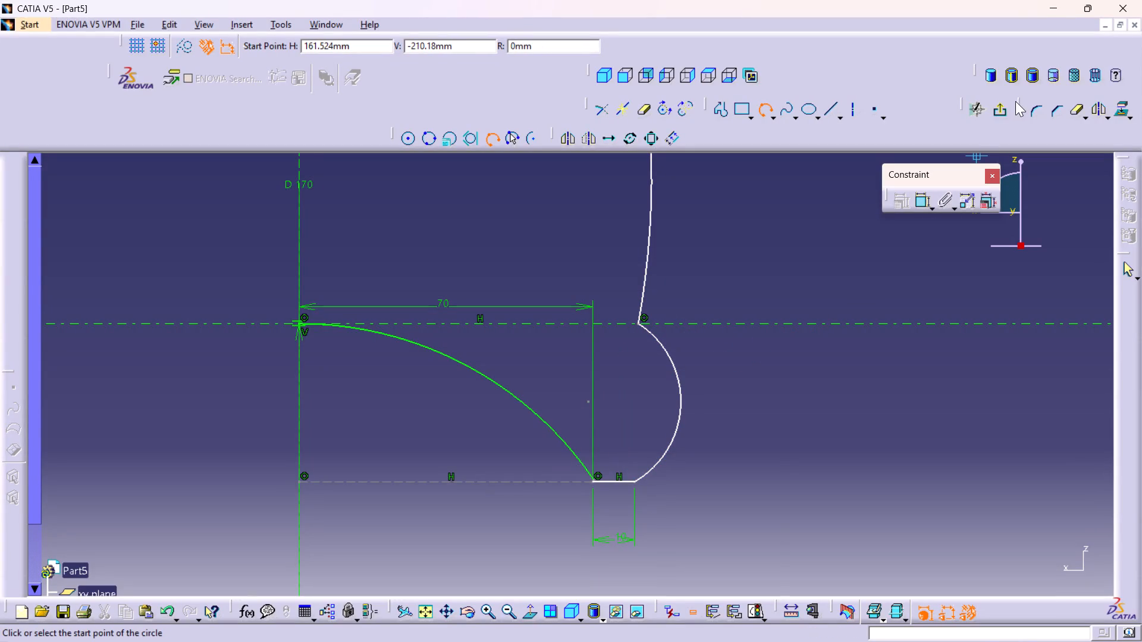
Dimension the radius of the arc joining the 10 mm line to the side curve and set it to 7.5 mm.
double_click(920, 198)
click(684, 399)
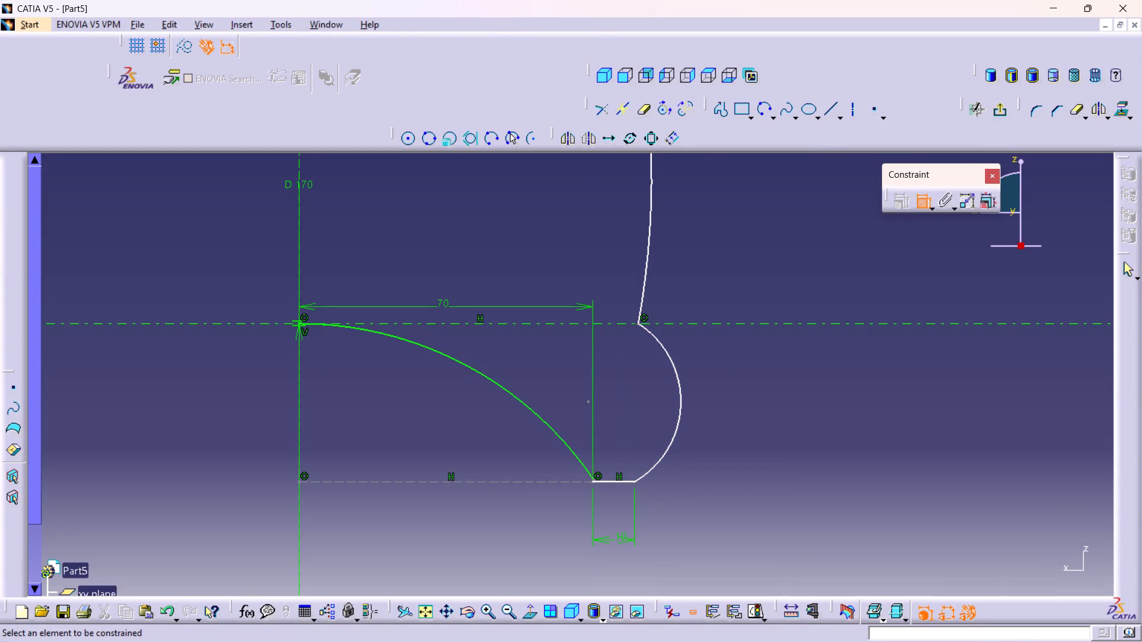
click(678, 408)
click(708, 389)
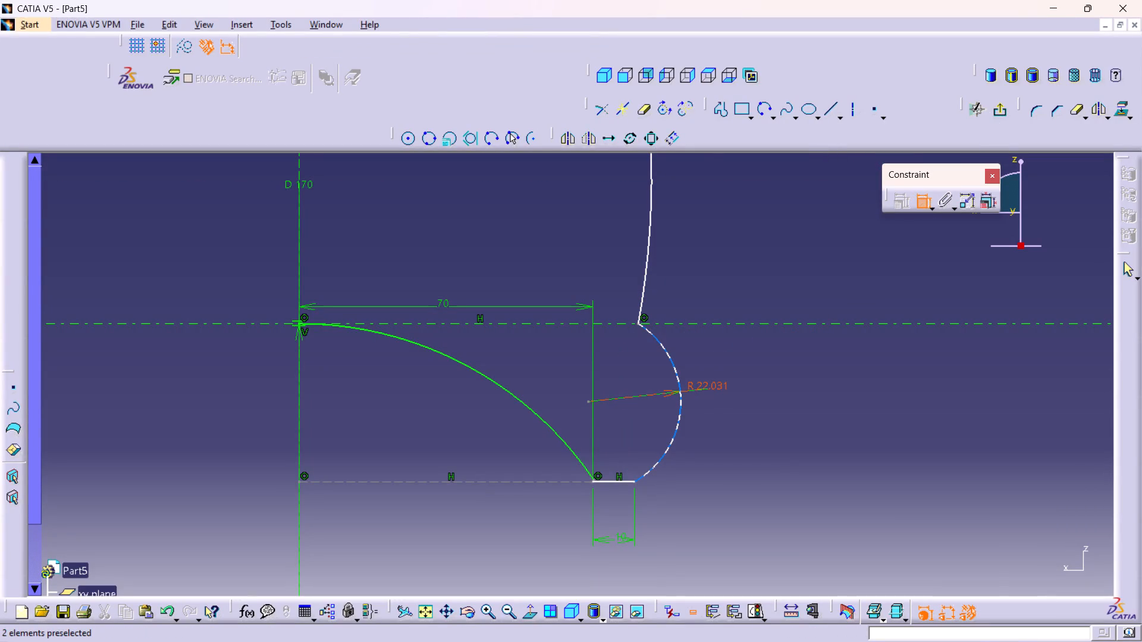
double_click(703, 385)
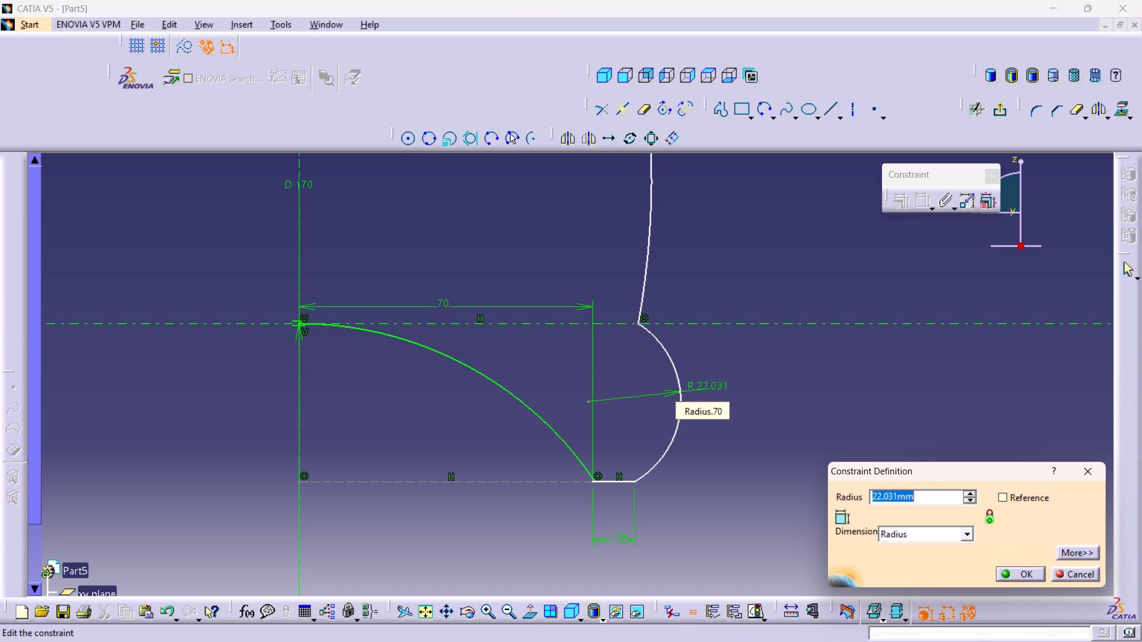
text(7.5)
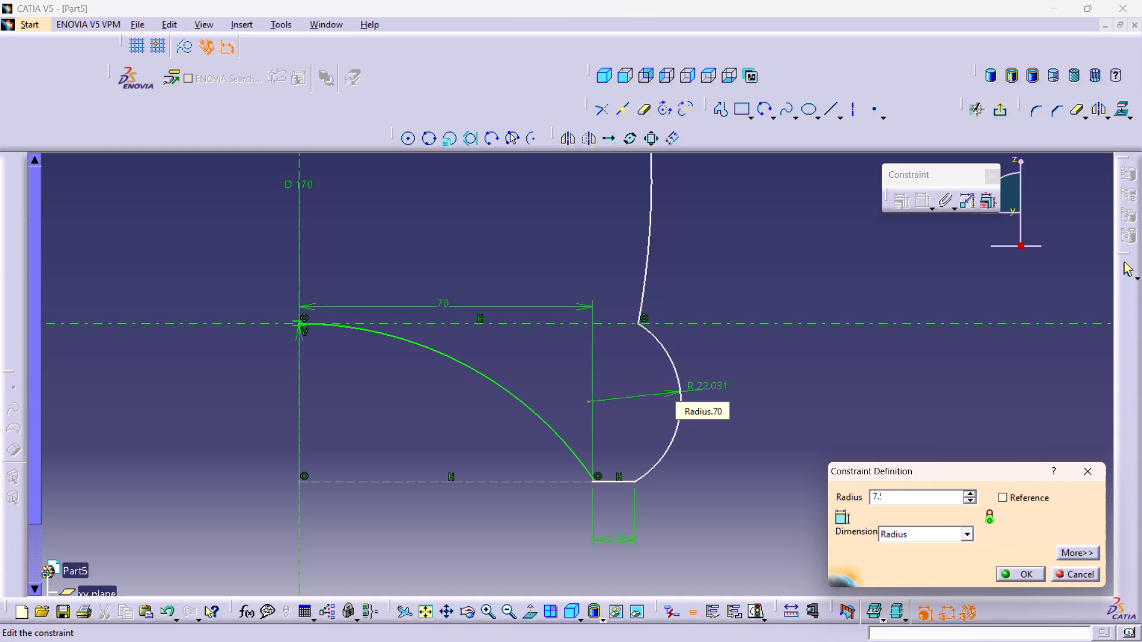
key(Return)
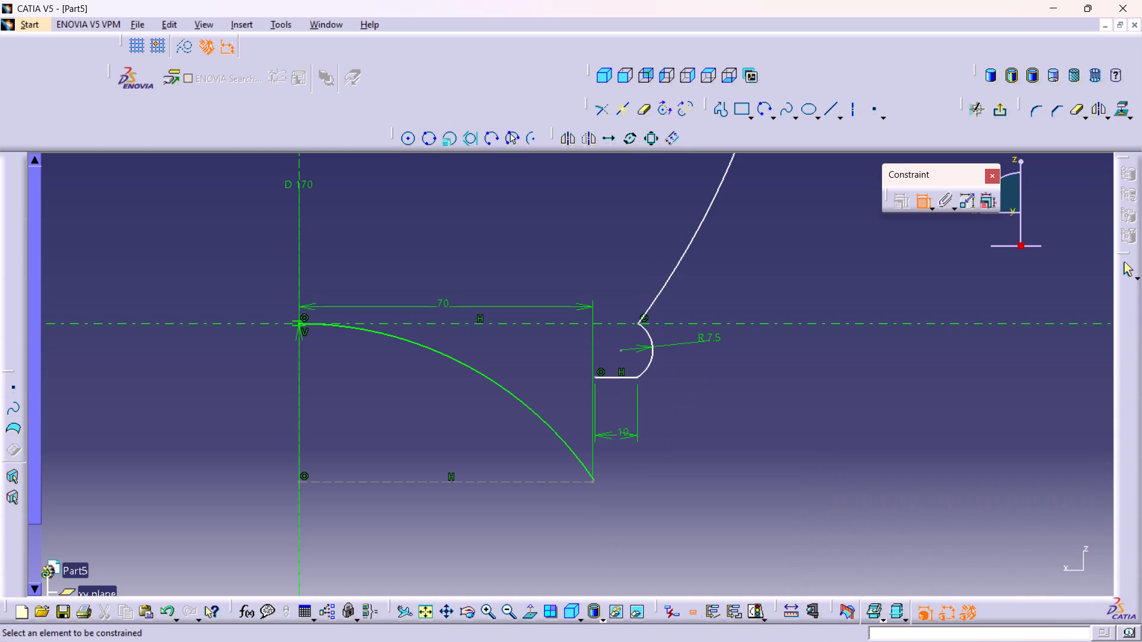
Make the inner end of the 10 mm line coincident with the outer end of the 170 mm diameter arc.
scroll(605, 410, up, 1)
middle_drag(605, 410, 598, 304)
right_click(605, 410)
middle_drag(642, 449, 583, 372)
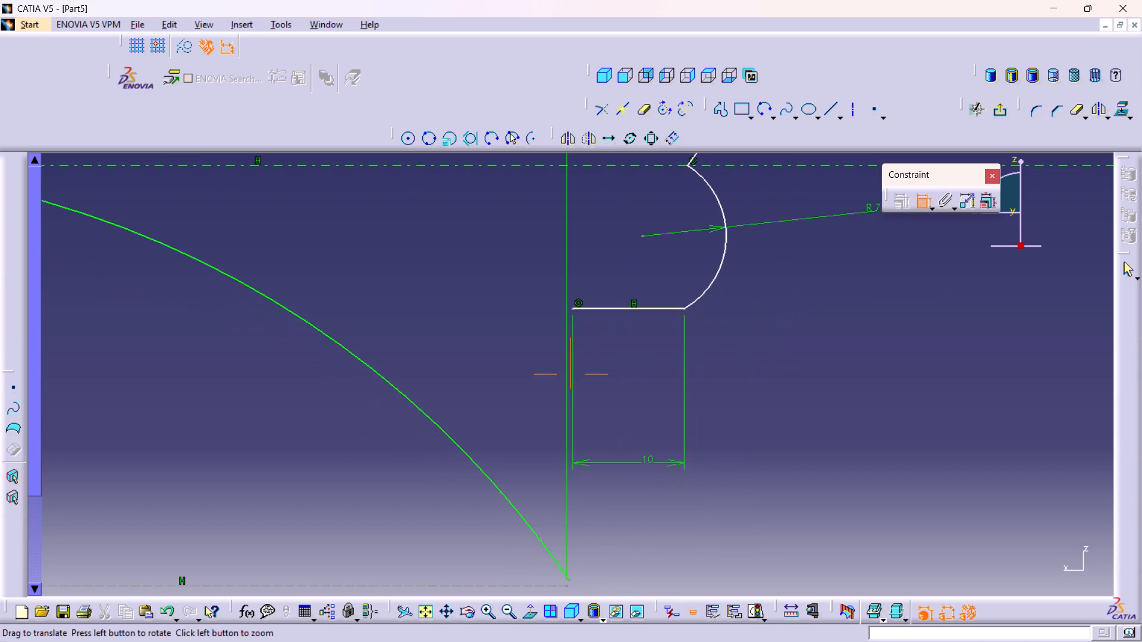
click(572, 307)
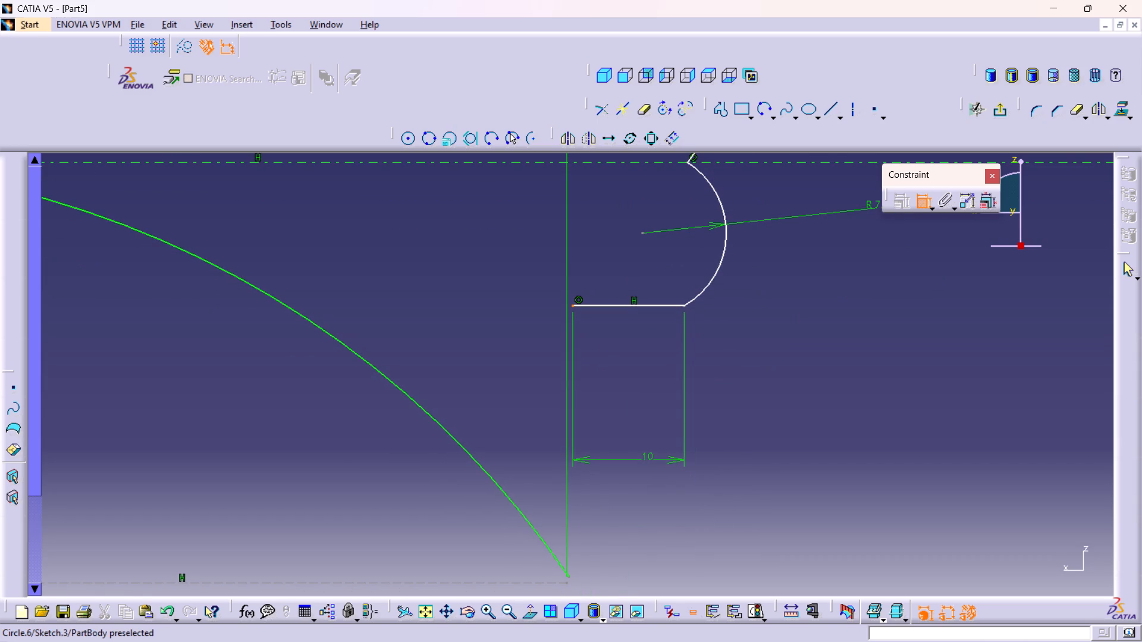
click(570, 573)
right_click(725, 523)
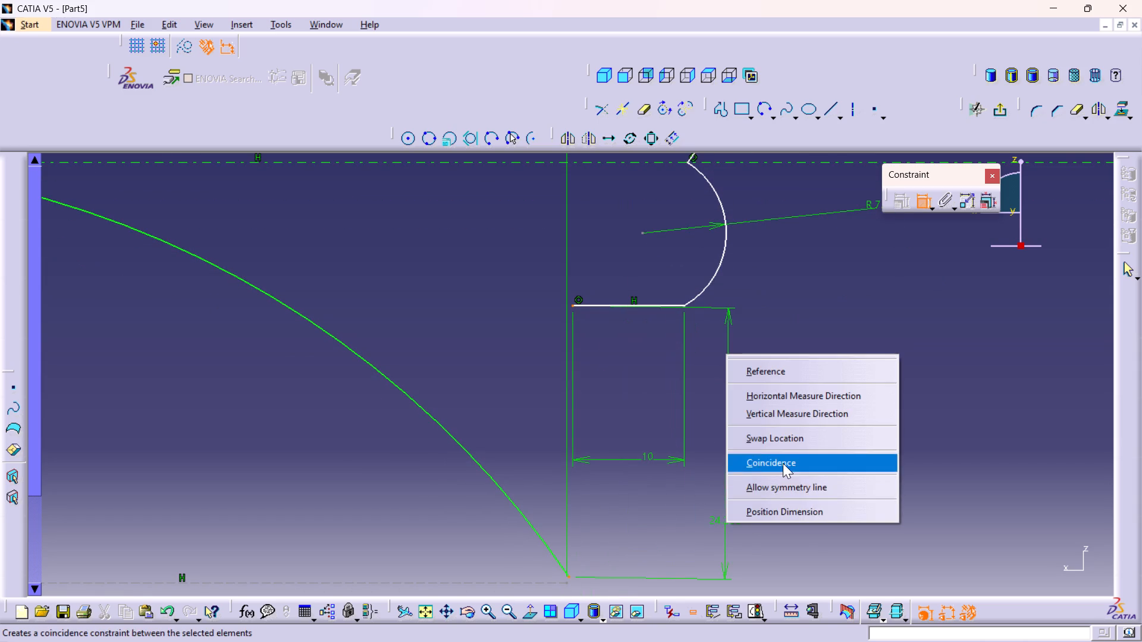
click(779, 460)
Pull the 7.5 mm radius arc slightly freehand to test its remaining freedom of movement.
middle_drag(490, 389, 602, 579)
right_click(490, 389)
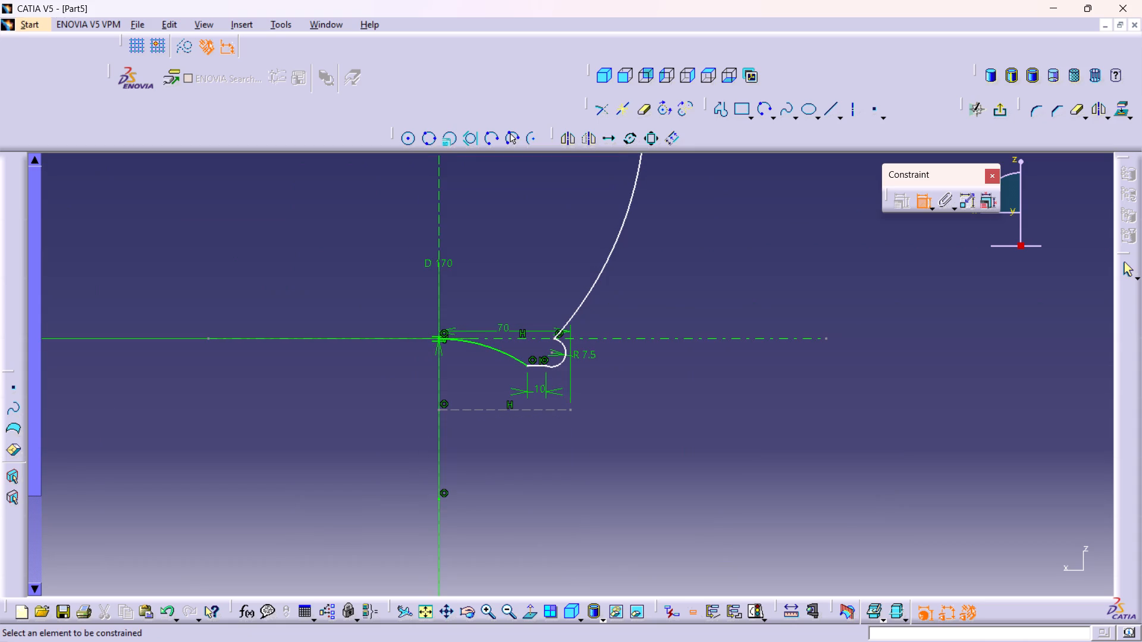
middle_drag(494, 399, 573, 339)
right_click(494, 399)
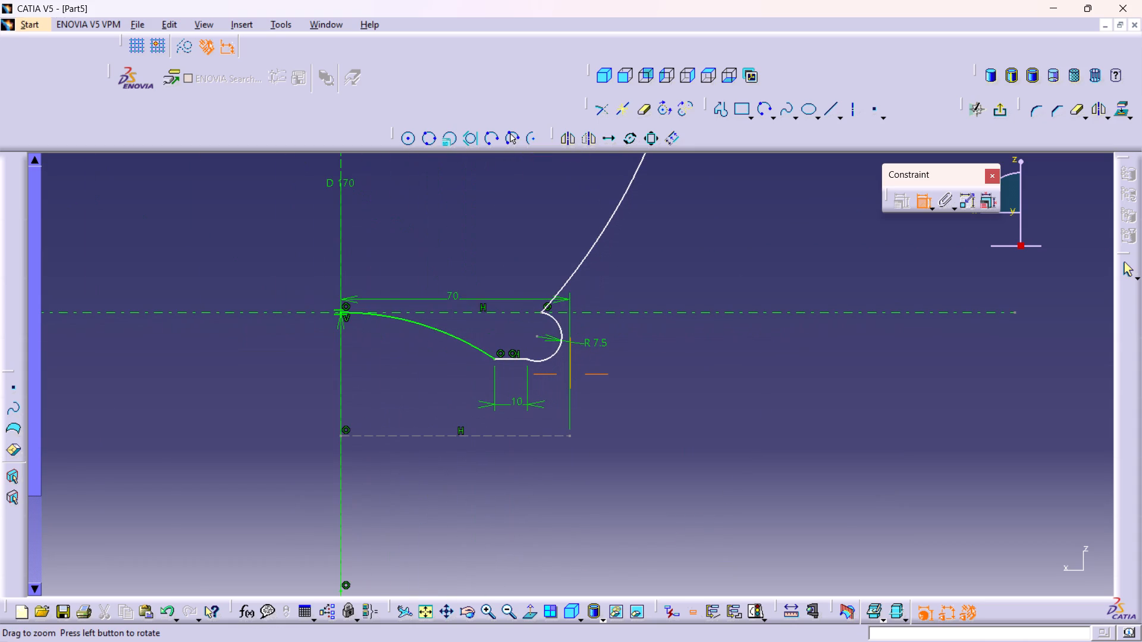
middle_drag(573, 339, 566, 166)
right_click(573, 339)
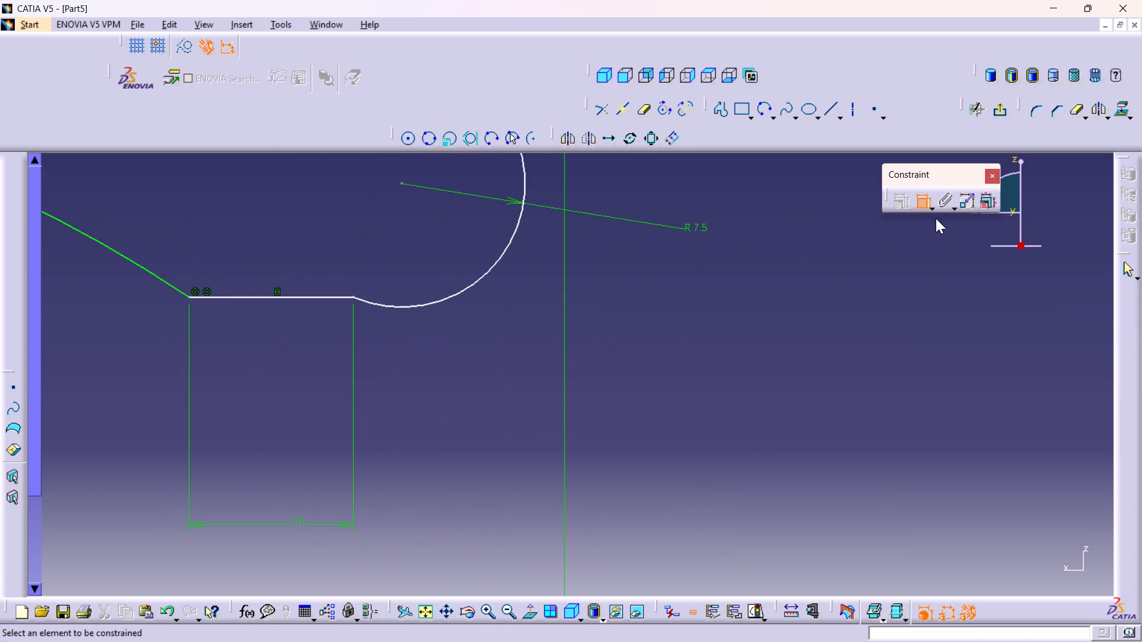
click(920, 206)
middle_drag(619, 305, 653, 405)
drag(531, 367, 532, 367)
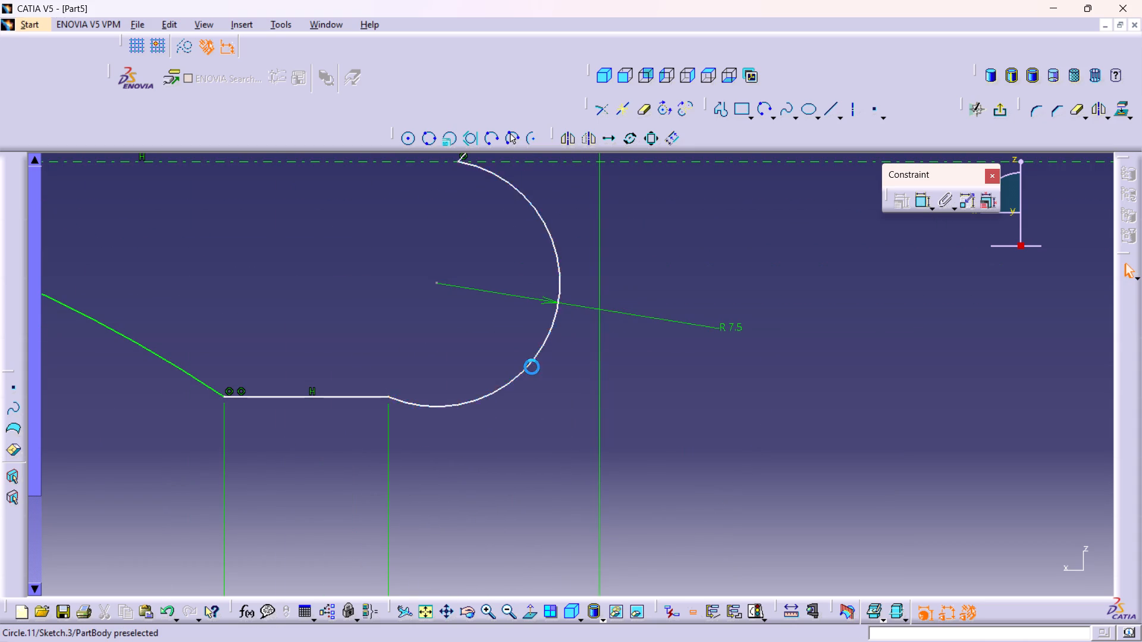
drag(532, 367, 529, 385)
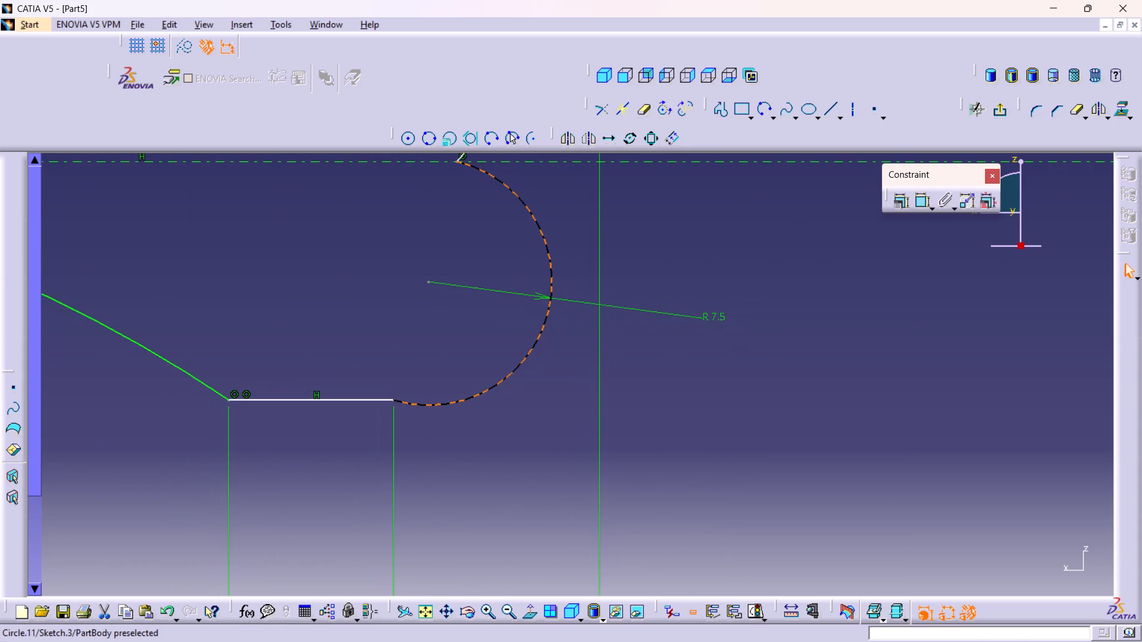
drag(529, 385, 566, 457)
drag(543, 329, 557, 379)
click(547, 447)
Draw a vertical axis about 25 mm long passing through the outer end of the 10 mm line.
middle_drag(597, 366, 636, 549)
right_click(597, 365)
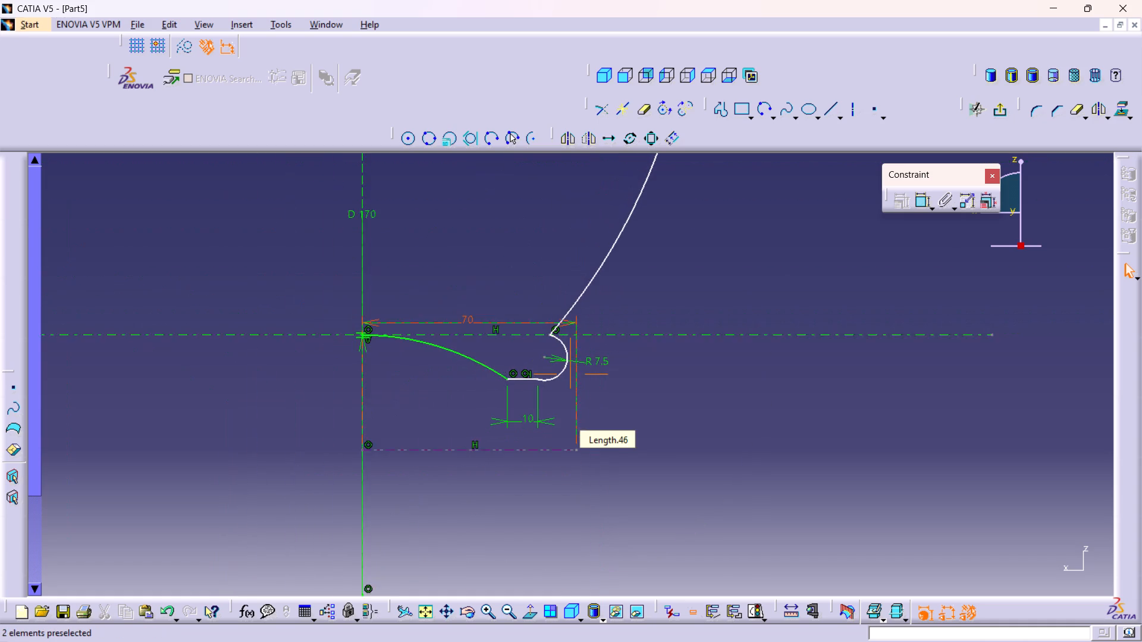
middle_drag(636, 549, 636, 550)
middle_drag(579, 425, 595, 477)
right_click(578, 424)
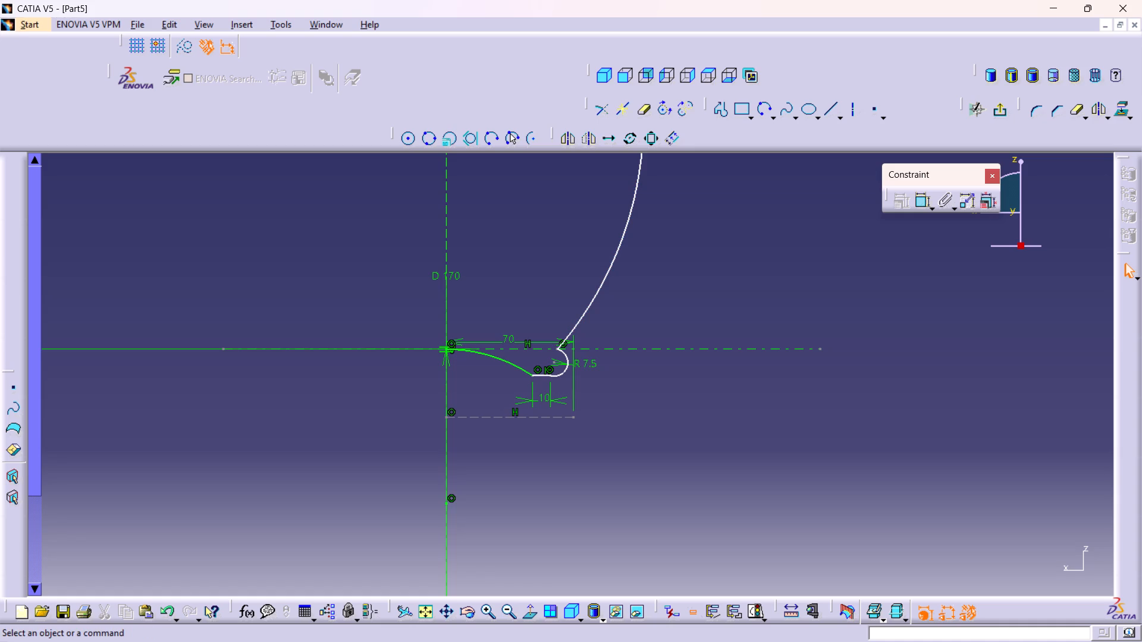
middle_drag(528, 427, 526, 425)
right_click(528, 427)
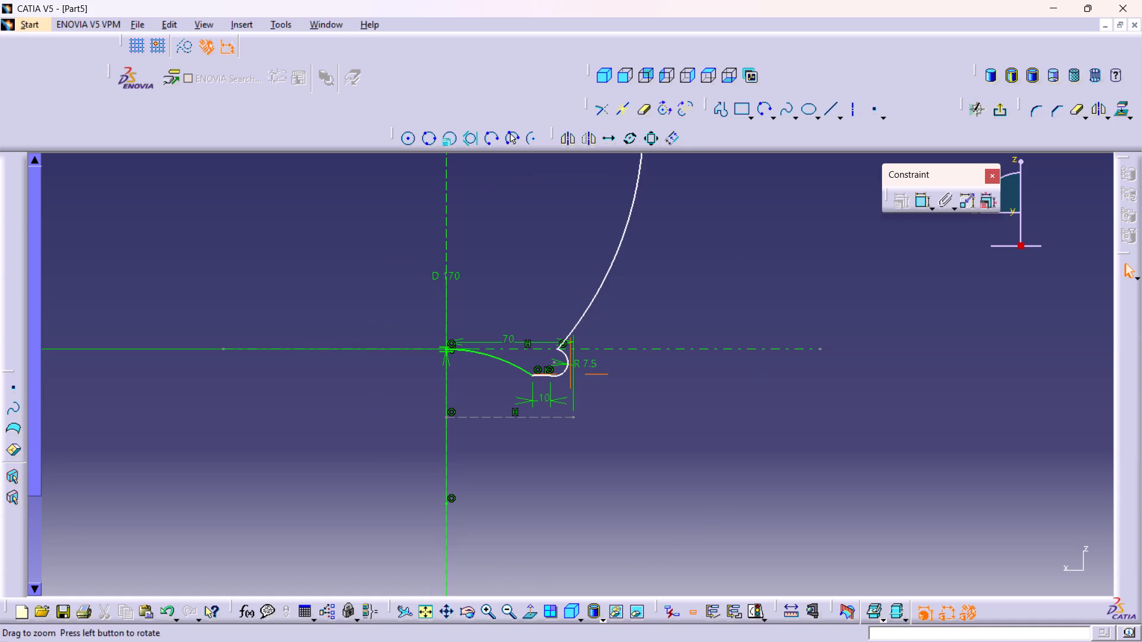
middle_drag(526, 425, 463, 214)
middle_drag(441, 292, 617, 330)
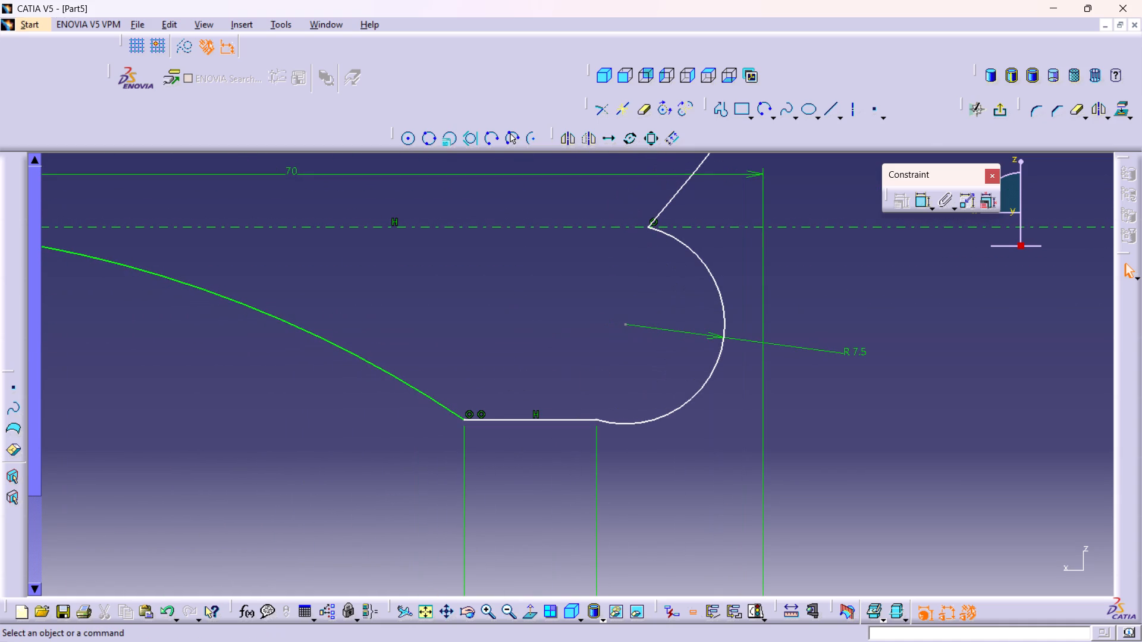
click(852, 112)
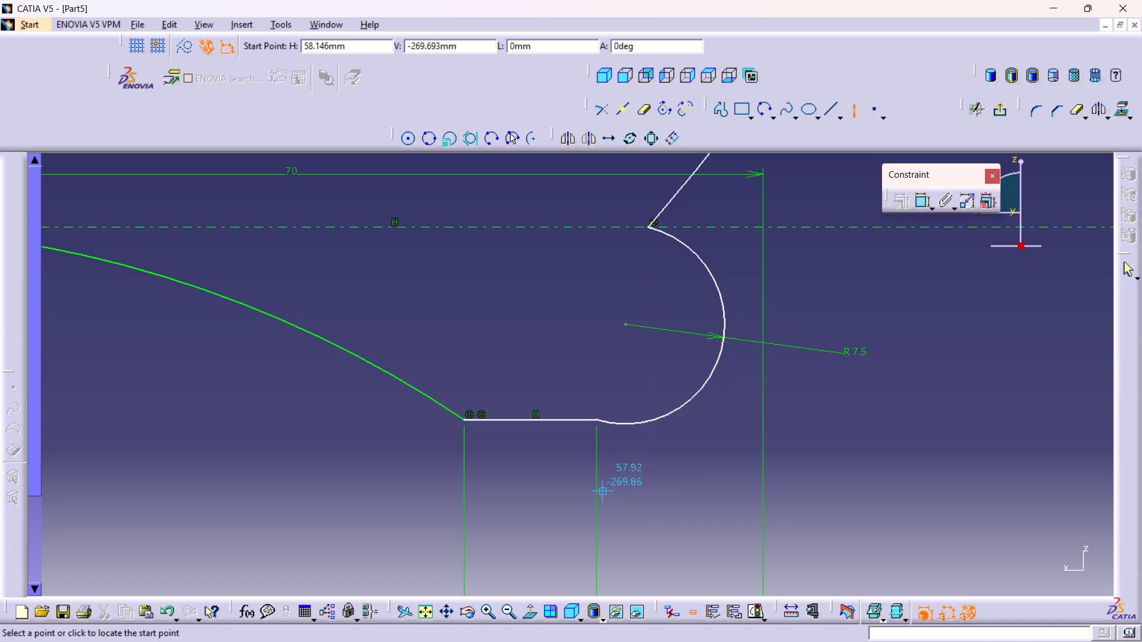
click(594, 331)
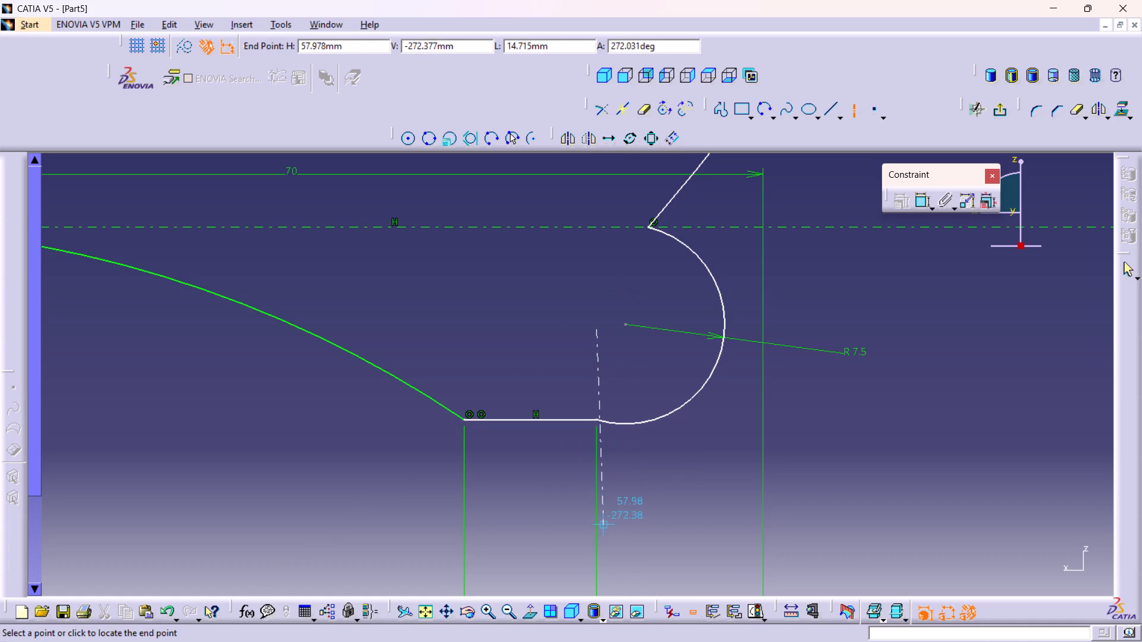
middle_drag(592, 528, 608, 389)
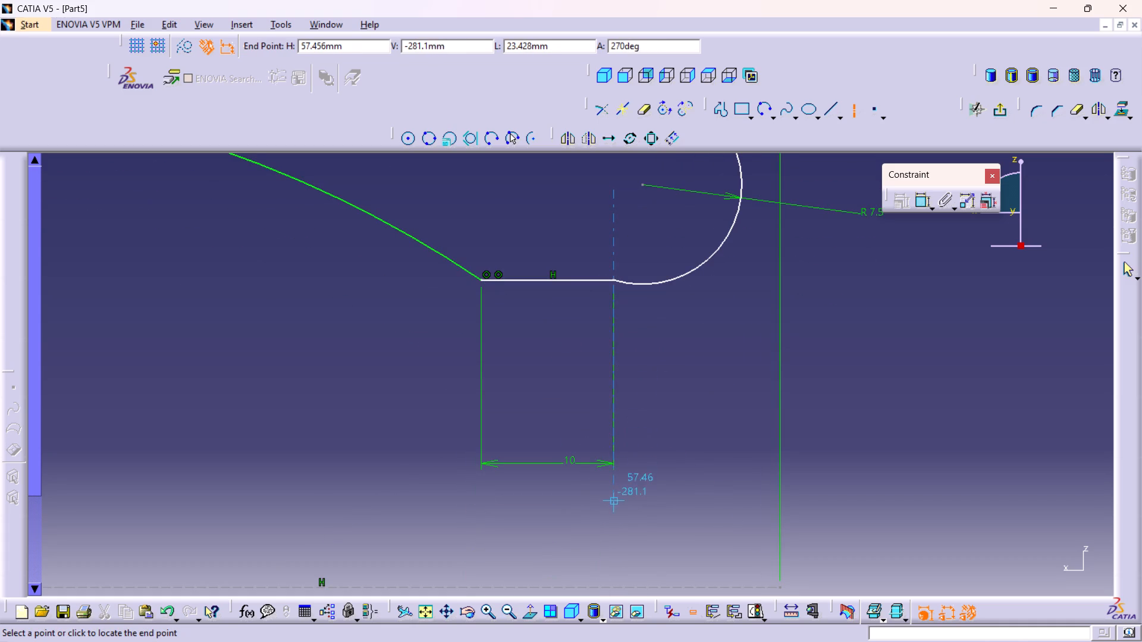
click(614, 527)
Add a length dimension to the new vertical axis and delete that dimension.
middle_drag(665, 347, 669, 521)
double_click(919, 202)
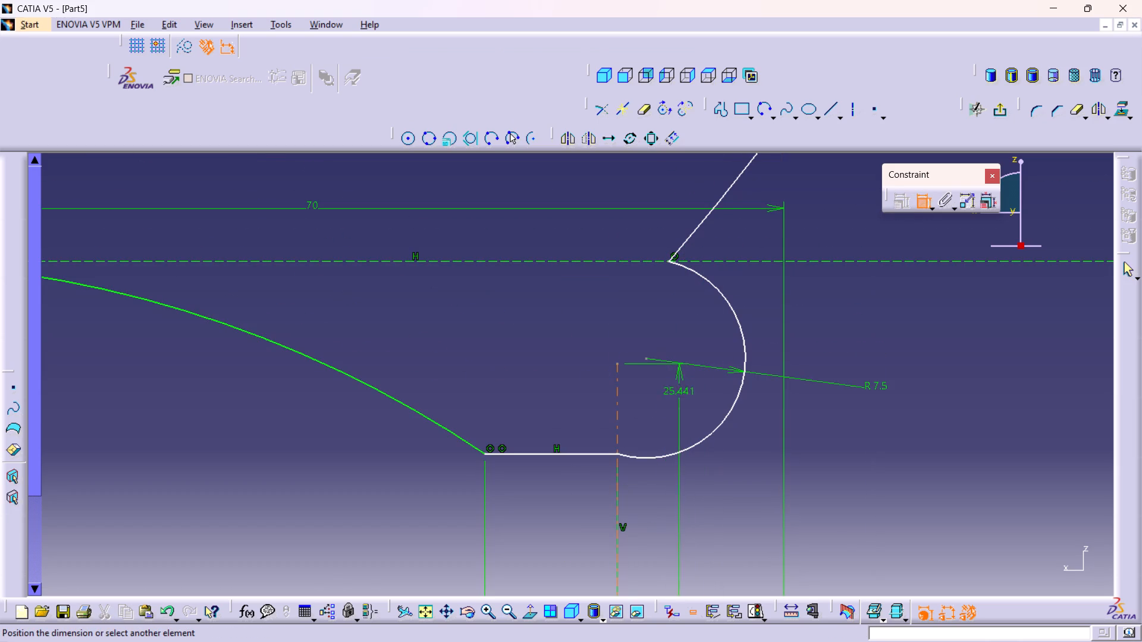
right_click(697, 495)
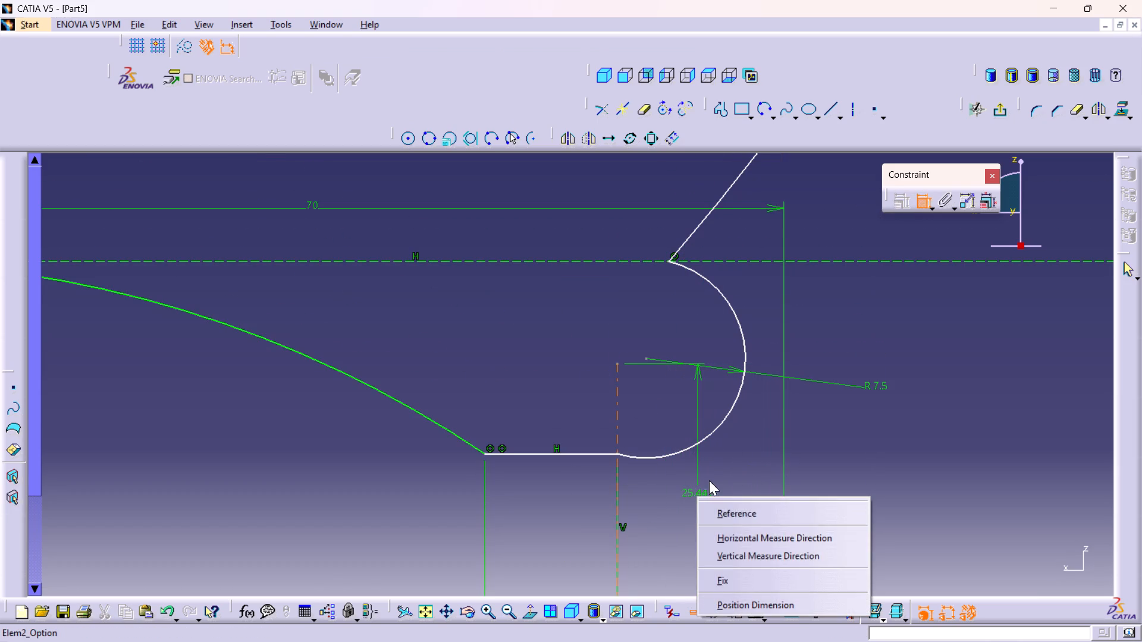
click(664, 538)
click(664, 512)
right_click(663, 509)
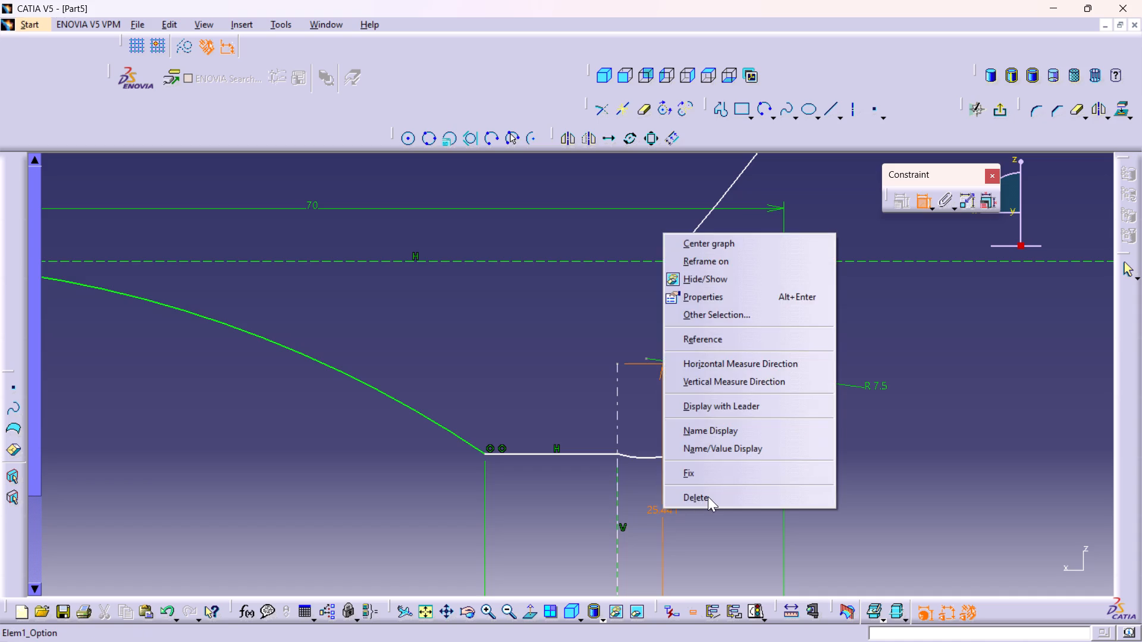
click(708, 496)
Make the vertical axis's lower end coincident with the outer end of the 10 mm line.
middle_drag(682, 486, 694, 540)
right_click(682, 486)
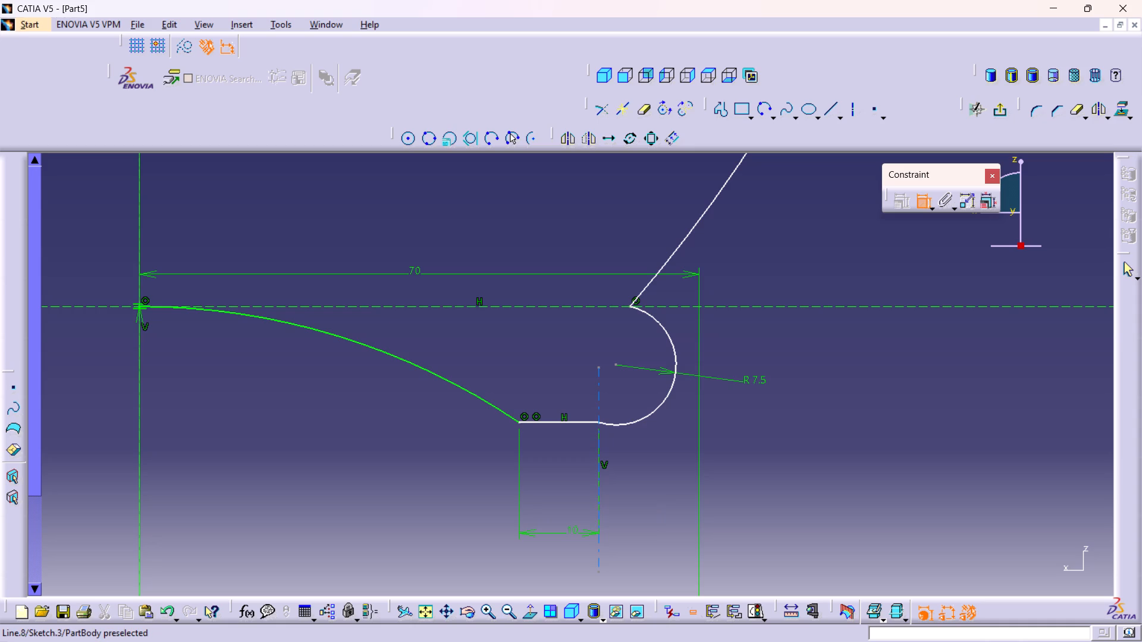
middle_drag(619, 553, 620, 530)
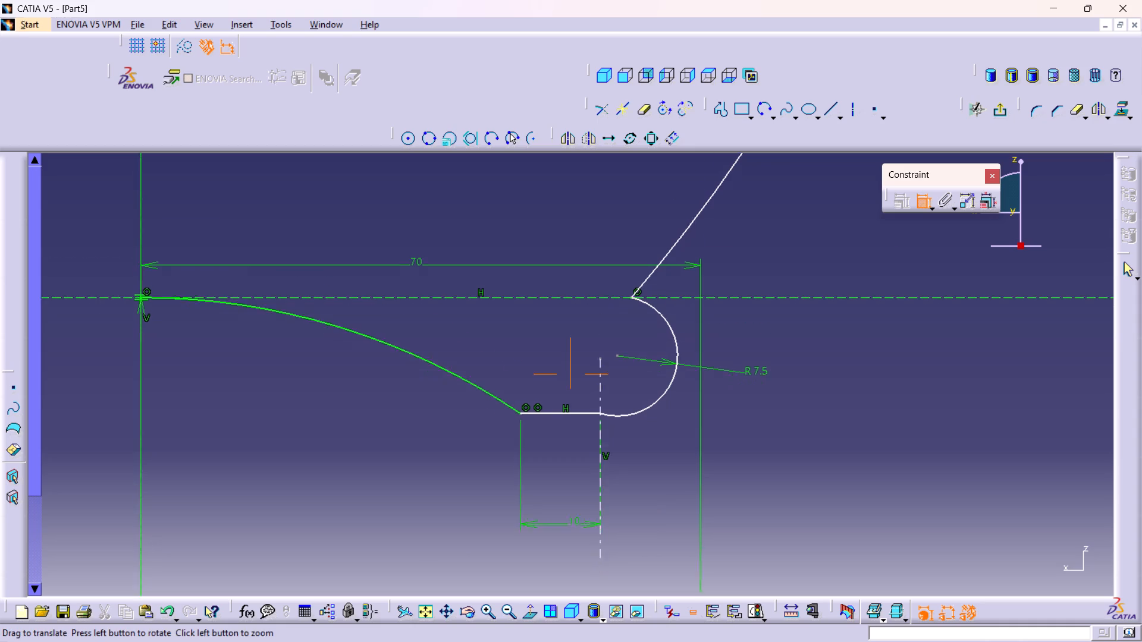
middle_drag(620, 530, 619, 396)
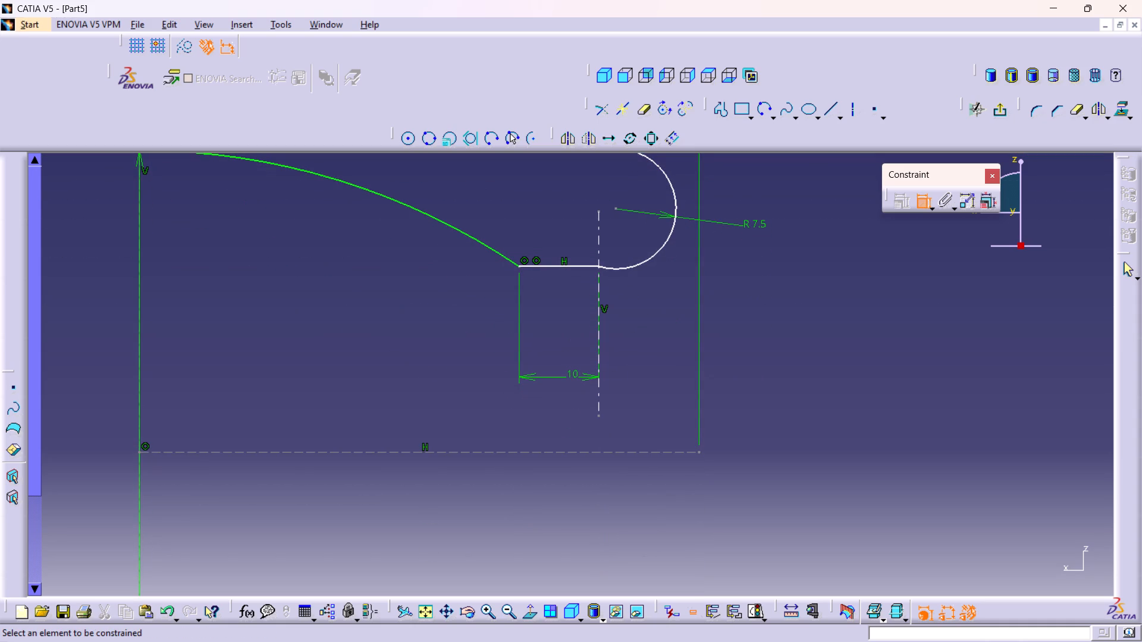
click(598, 415)
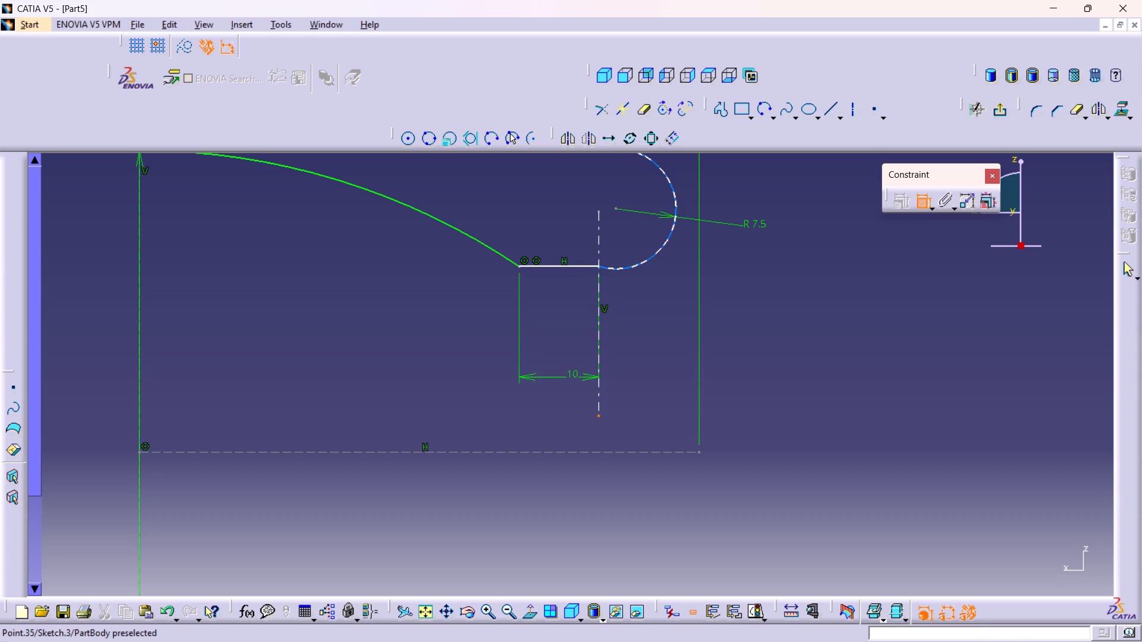
middle_drag(592, 276, 575, 177)
right_click(592, 276)
middle_drag(585, 211, 506, 523)
middle_drag(554, 453, 522, 339)
right_click(554, 453)
click(550, 486)
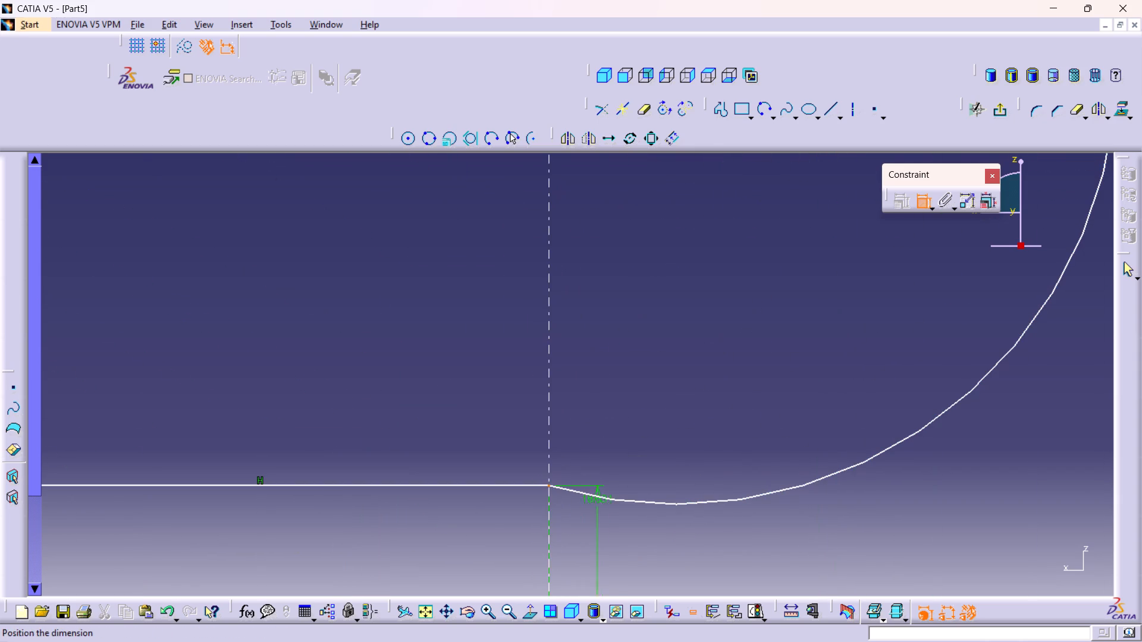
right_click(617, 536)
click(669, 478)
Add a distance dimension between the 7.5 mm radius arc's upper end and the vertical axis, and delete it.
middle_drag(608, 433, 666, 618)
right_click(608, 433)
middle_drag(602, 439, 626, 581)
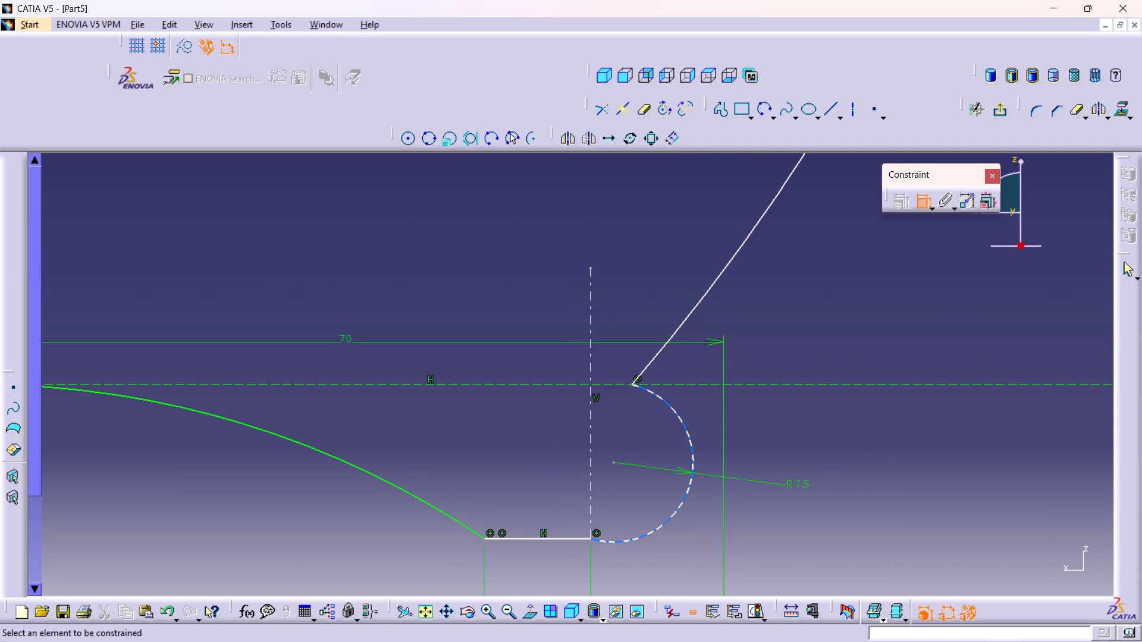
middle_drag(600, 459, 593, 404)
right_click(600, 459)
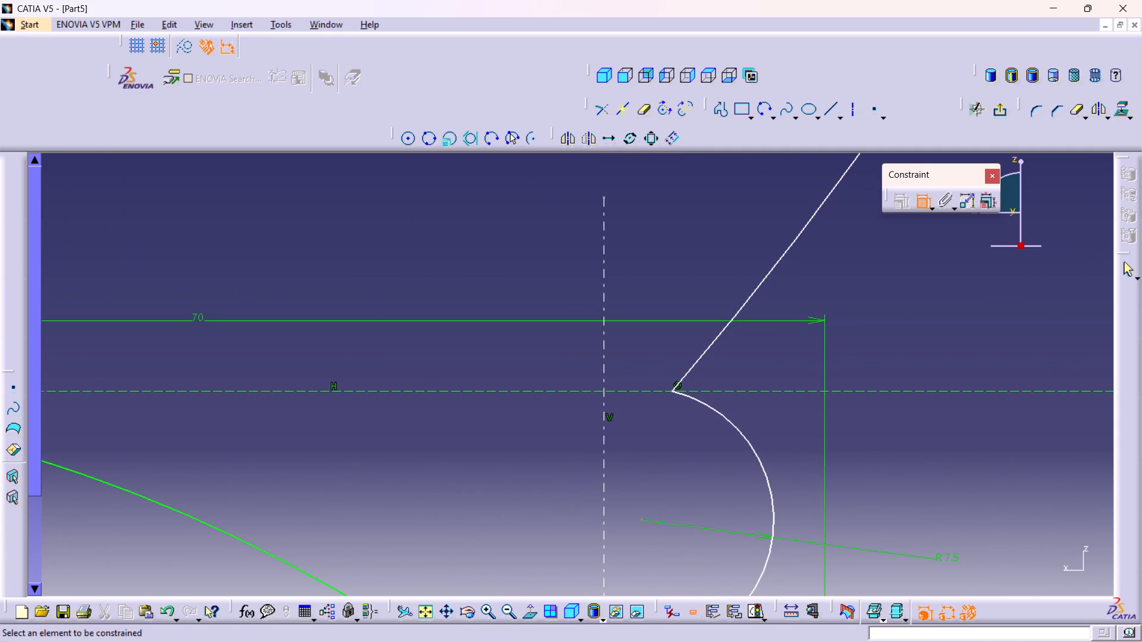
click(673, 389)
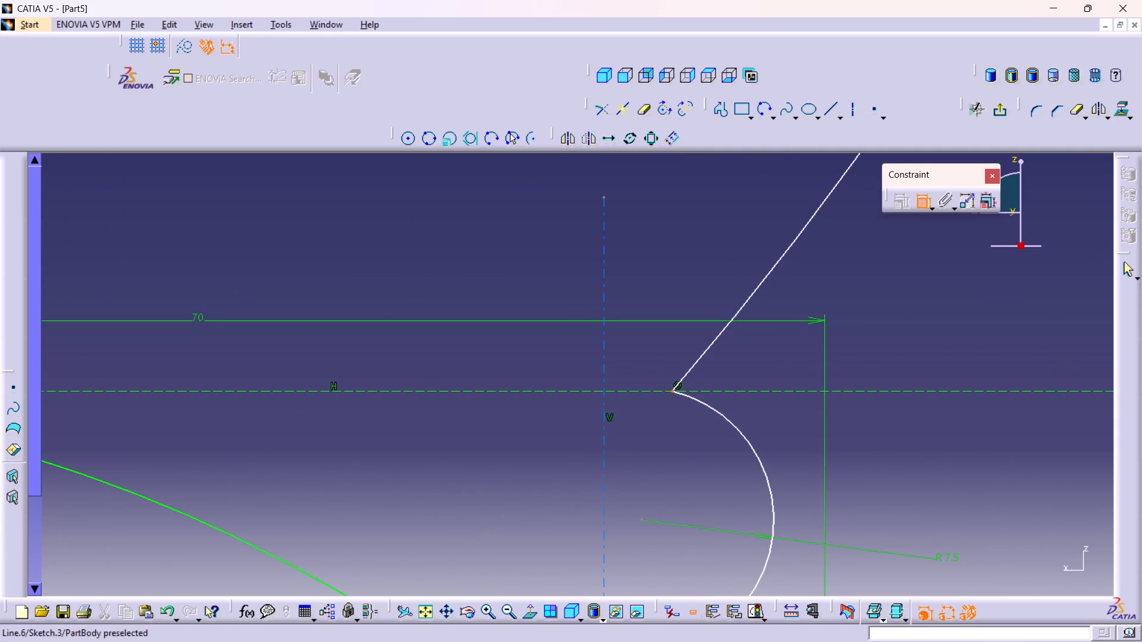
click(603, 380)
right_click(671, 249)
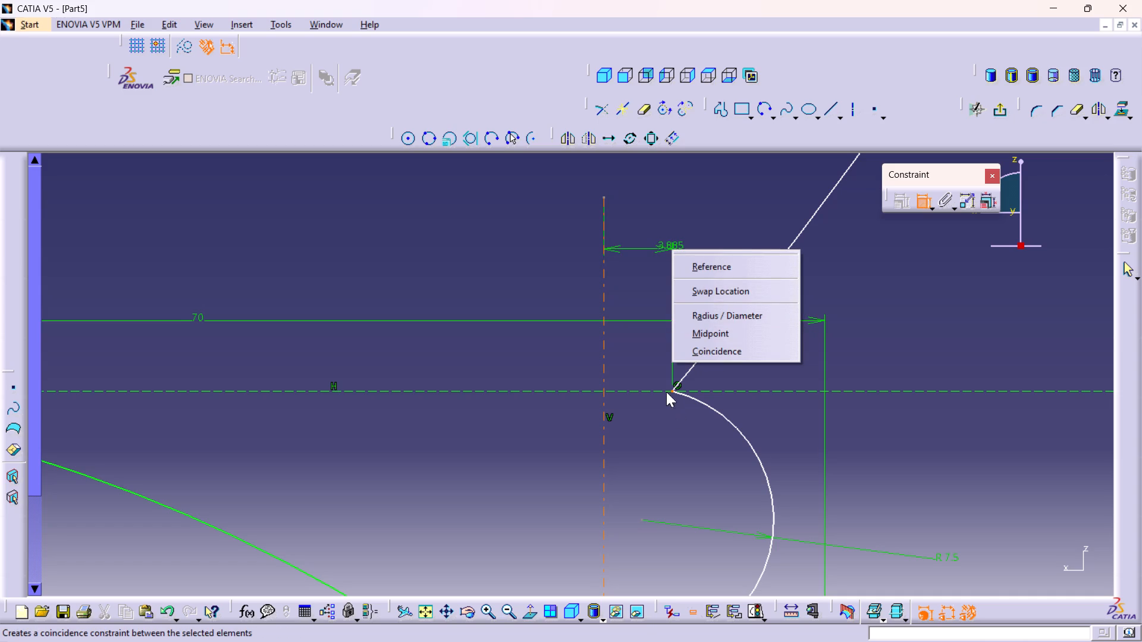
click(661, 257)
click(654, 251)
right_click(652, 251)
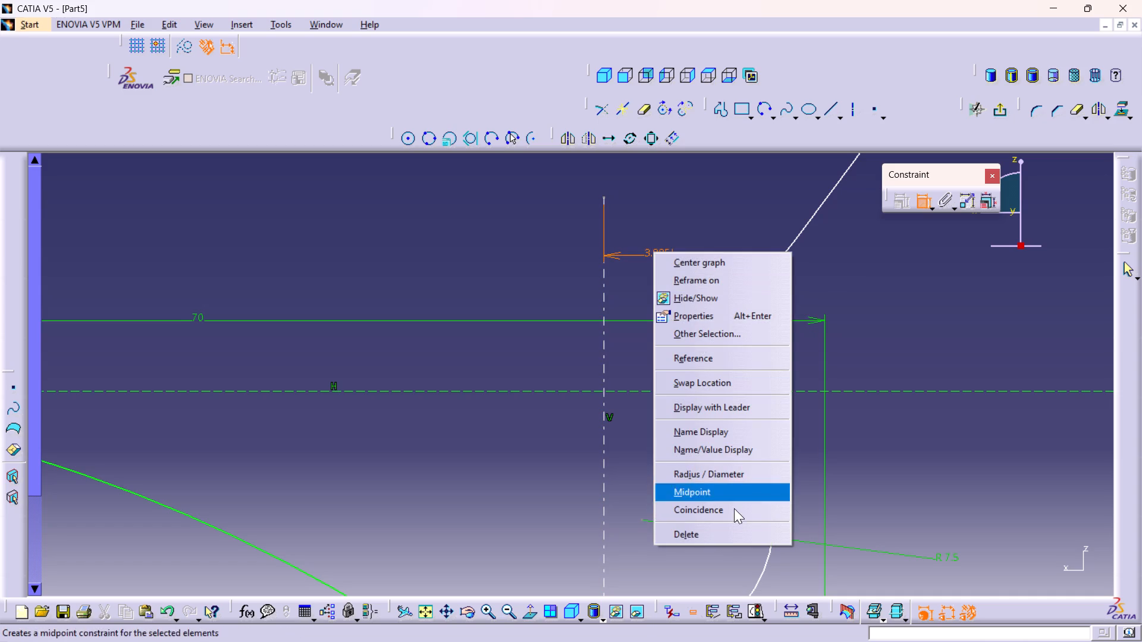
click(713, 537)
Make the 7.5 mm radius arc's centre coincident with the short vertical axis.
middle_drag(635, 476, 646, 552)
right_click(635, 476)
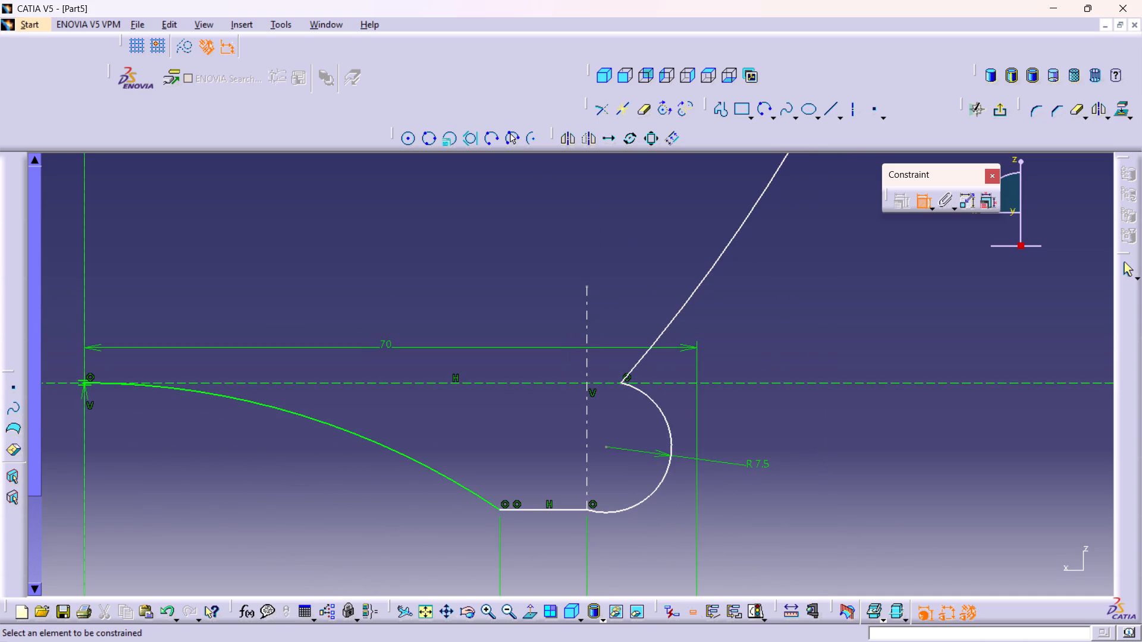
click(605, 448)
click(588, 424)
right_click(601, 418)
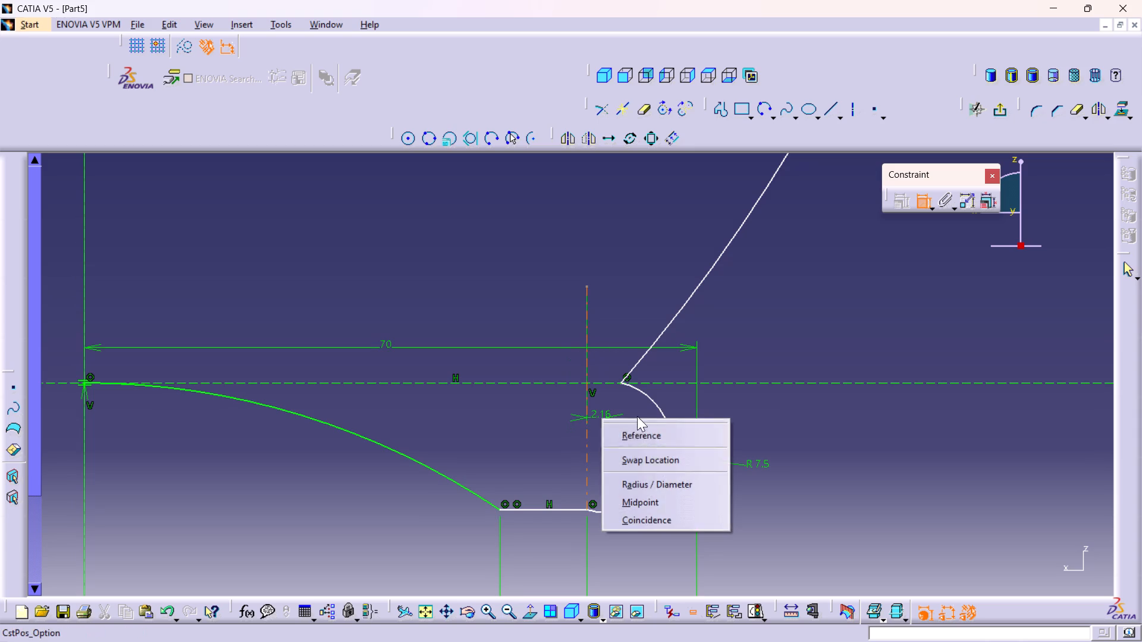
click(648, 526)
Apply a tangency constraint between the 10 mm horizontal line and the 7.5 mm radius arc.
middle_drag(612, 473, 614, 487)
right_click(612, 471)
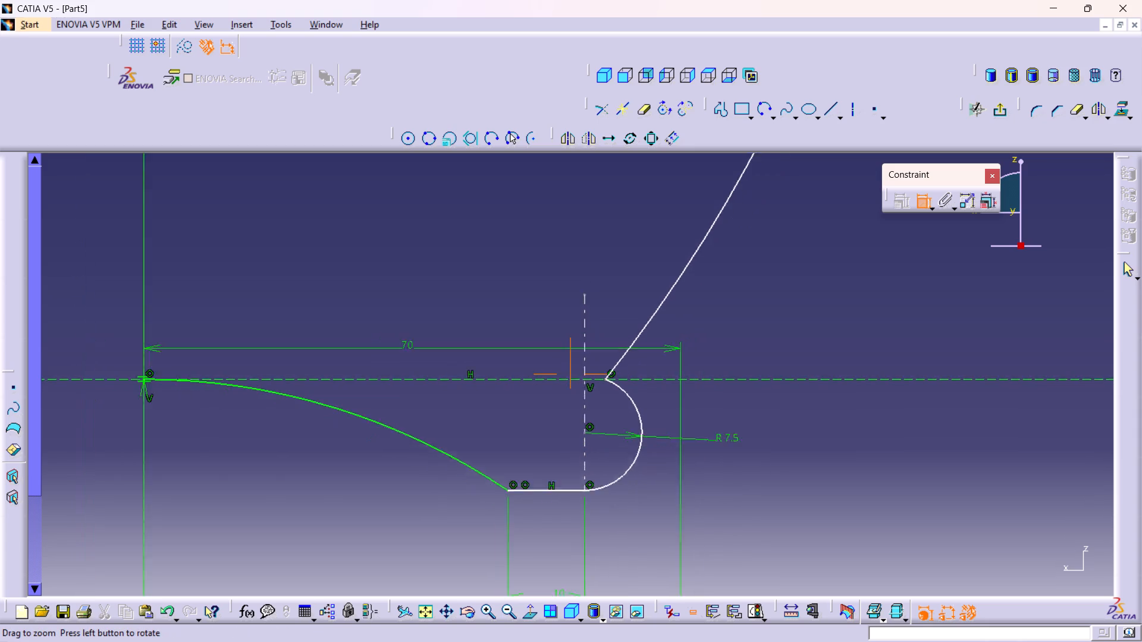
middle_drag(614, 487, 603, 432)
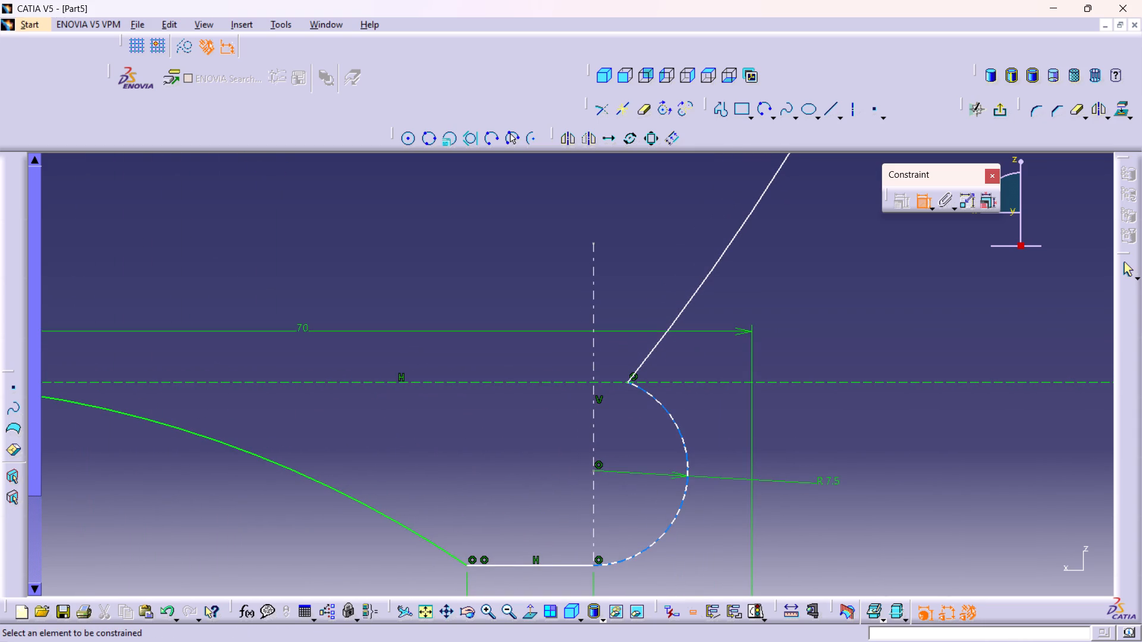
middle_drag(601, 540, 589, 405)
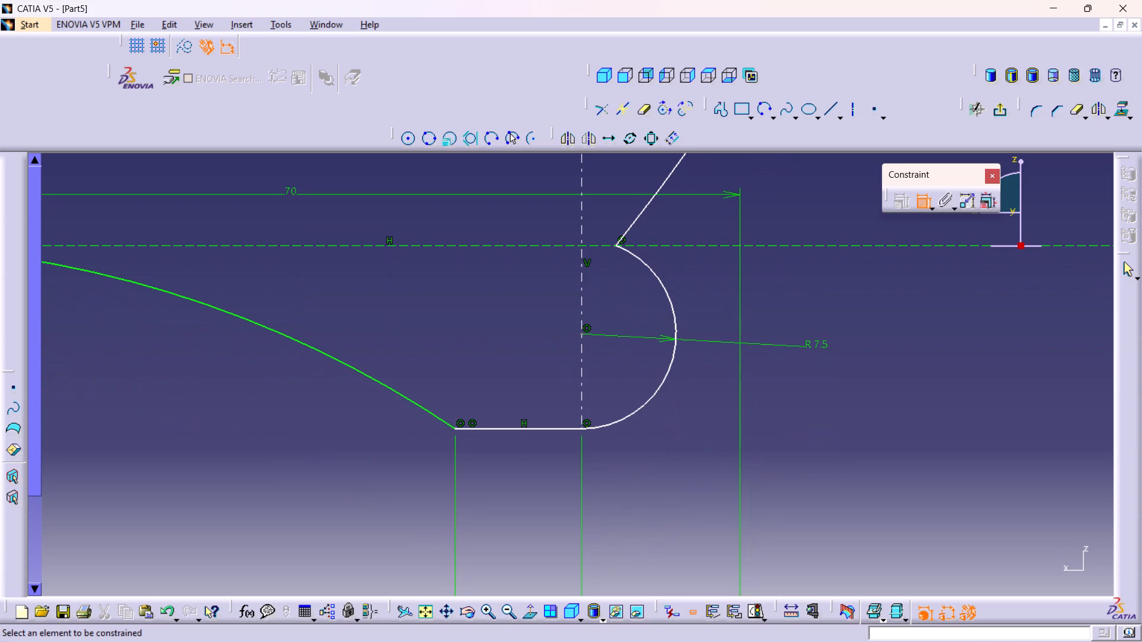
middle_drag(614, 479, 657, 584)
right_click(616, 479)
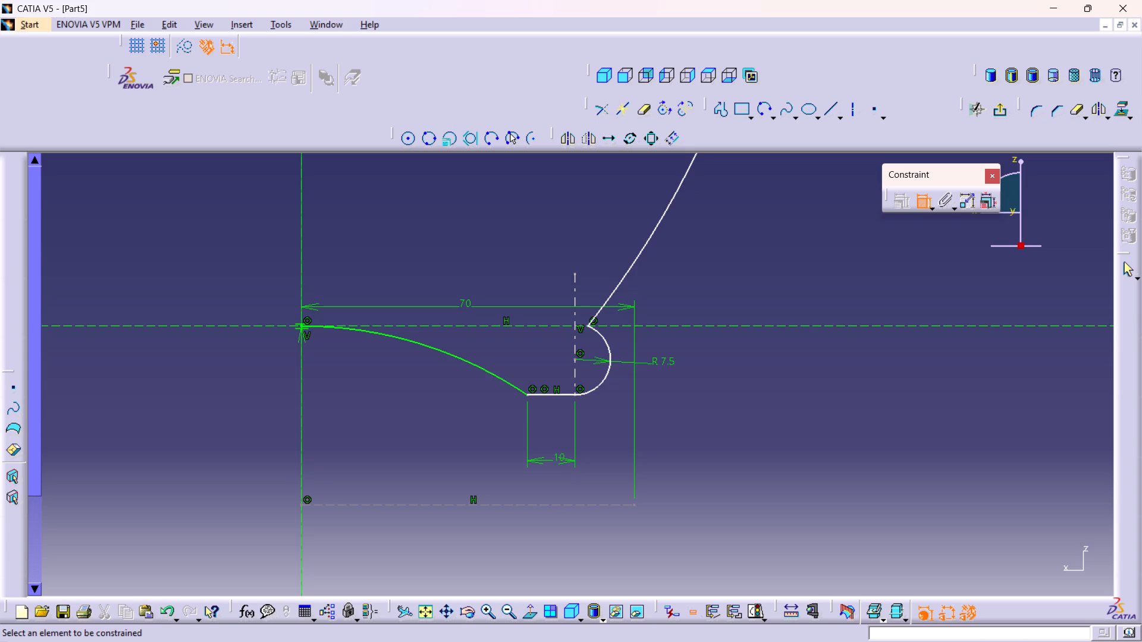
click(560, 393)
click(587, 391)
right_click(605, 459)
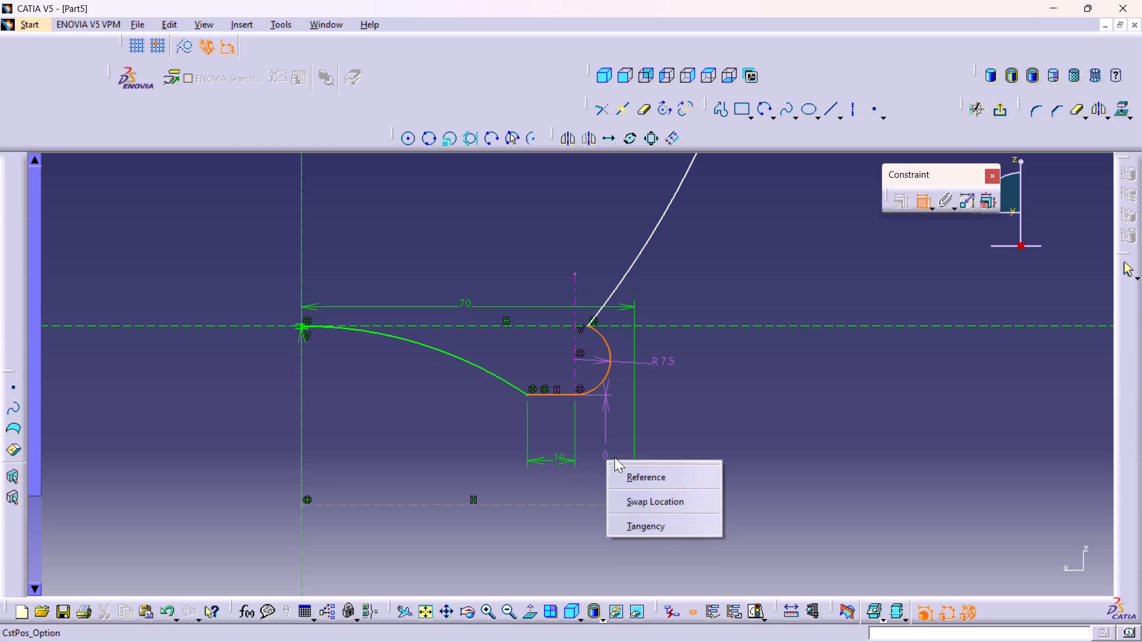
click(646, 518)
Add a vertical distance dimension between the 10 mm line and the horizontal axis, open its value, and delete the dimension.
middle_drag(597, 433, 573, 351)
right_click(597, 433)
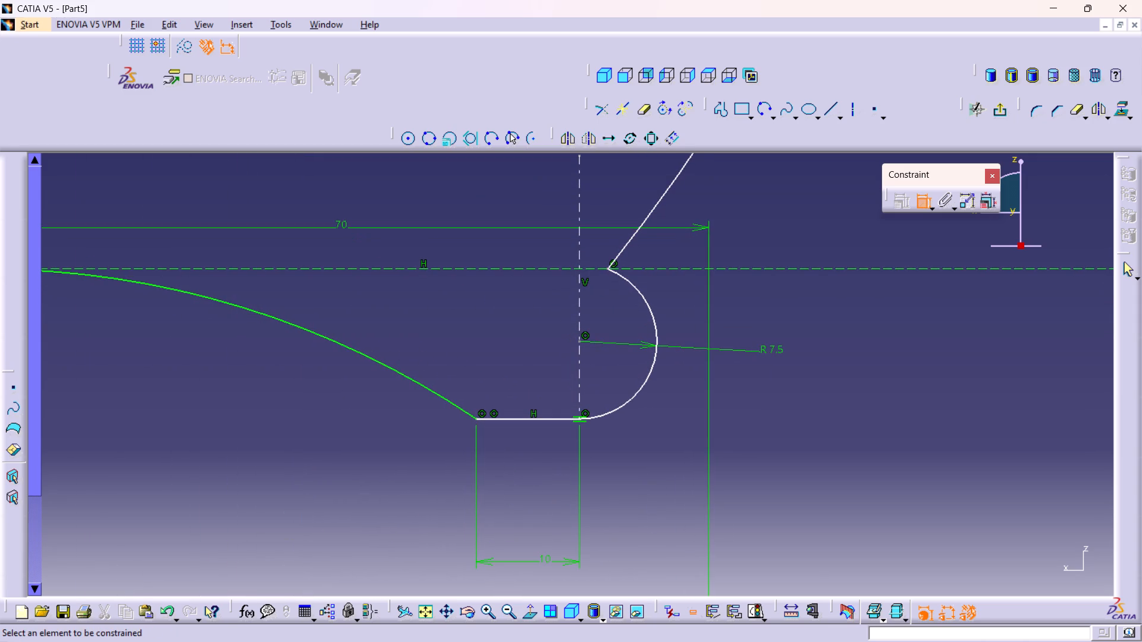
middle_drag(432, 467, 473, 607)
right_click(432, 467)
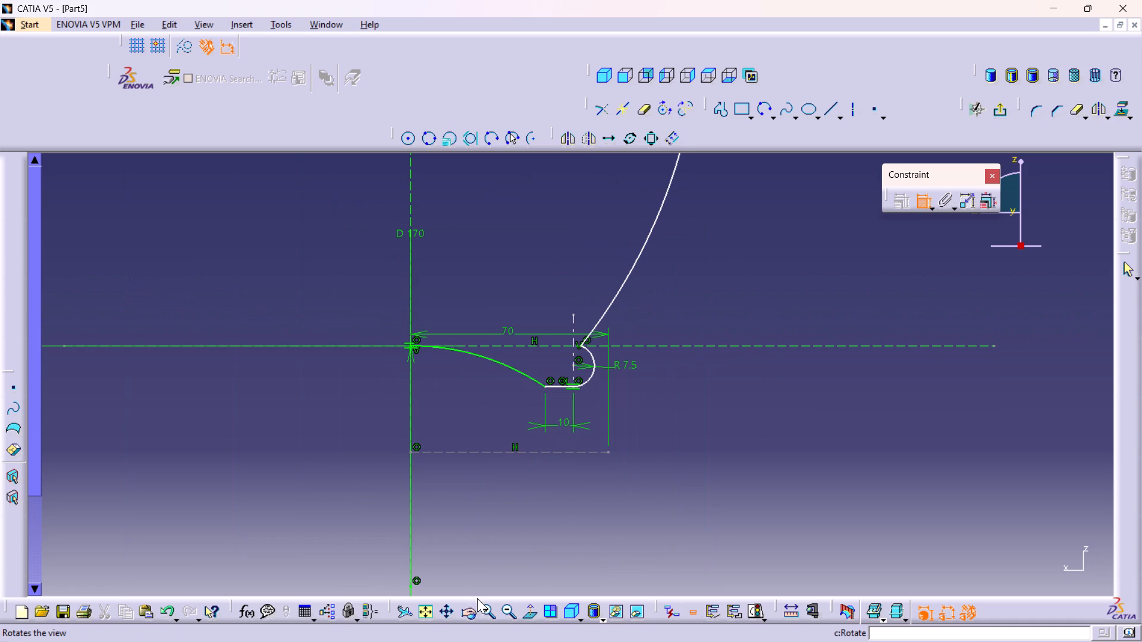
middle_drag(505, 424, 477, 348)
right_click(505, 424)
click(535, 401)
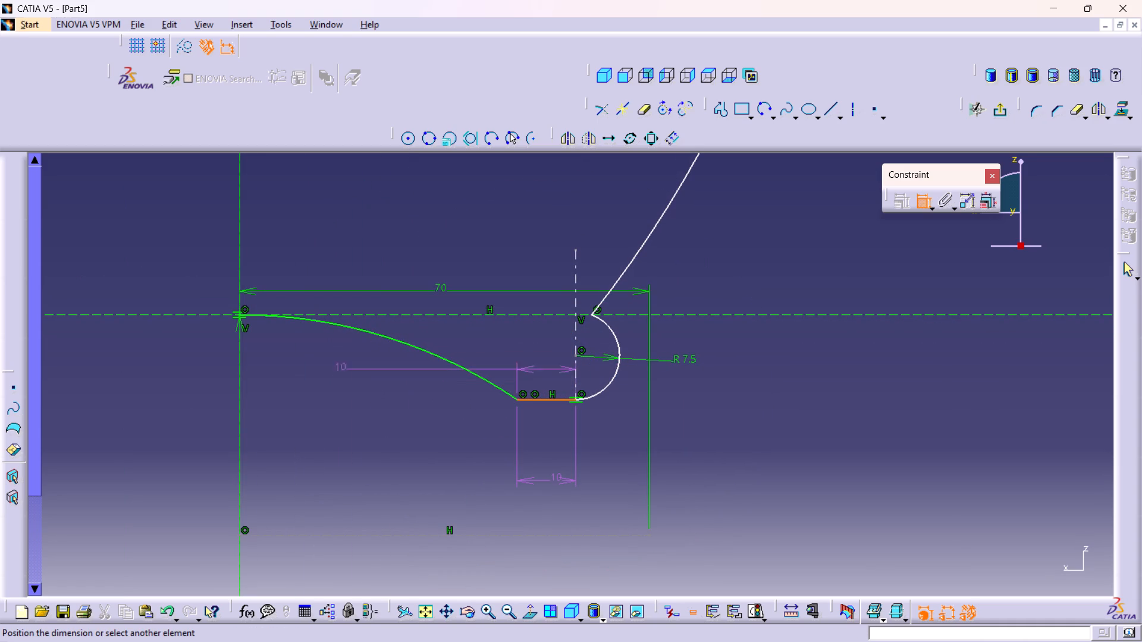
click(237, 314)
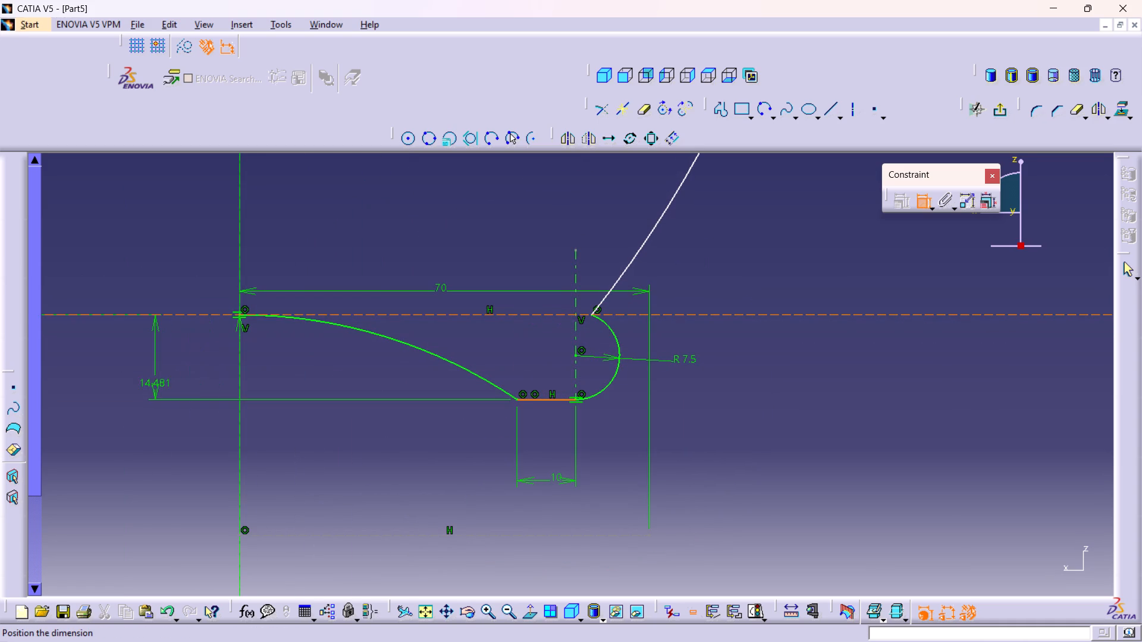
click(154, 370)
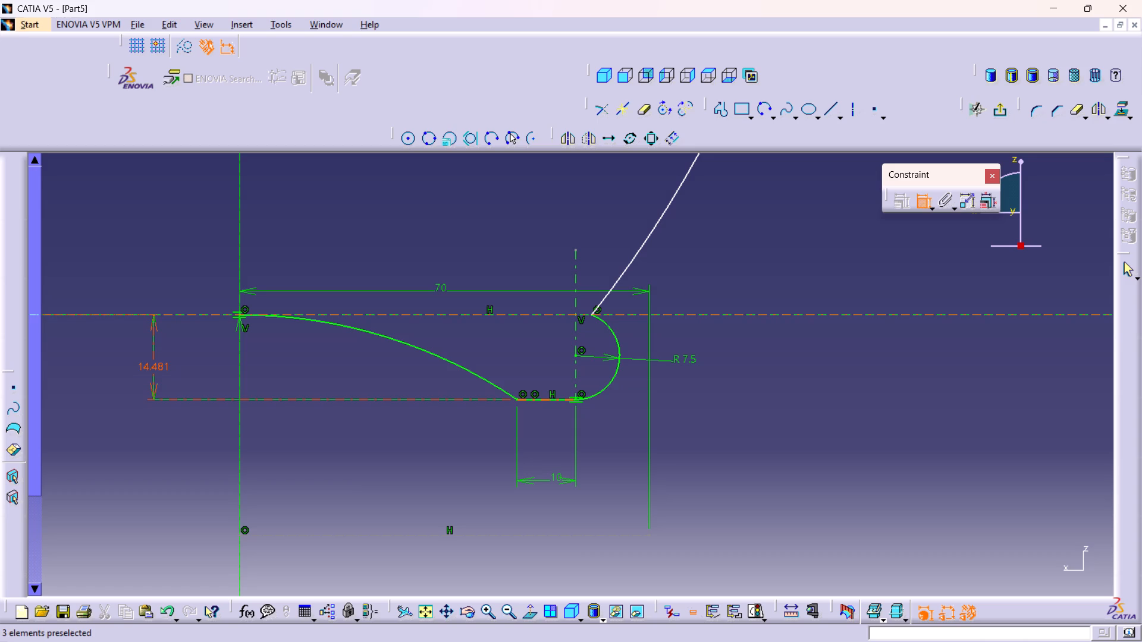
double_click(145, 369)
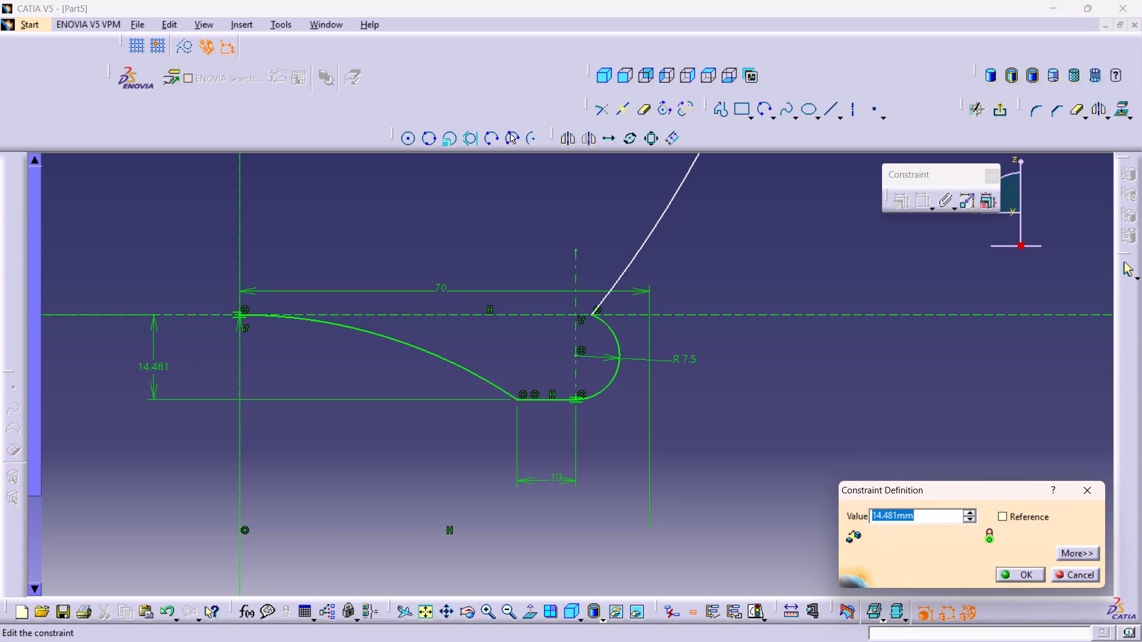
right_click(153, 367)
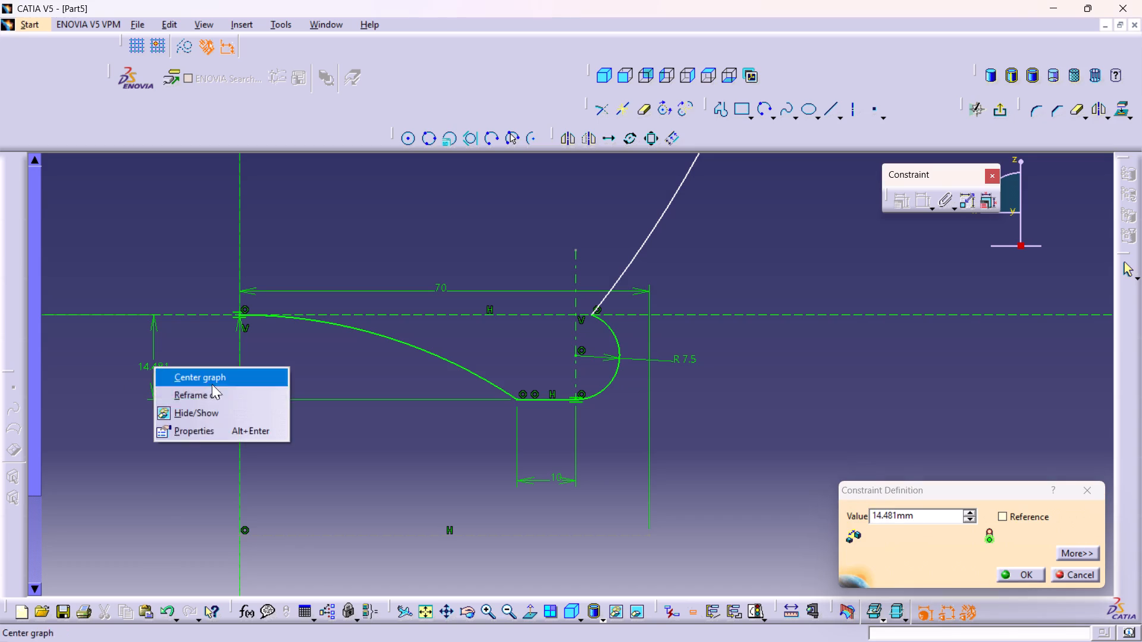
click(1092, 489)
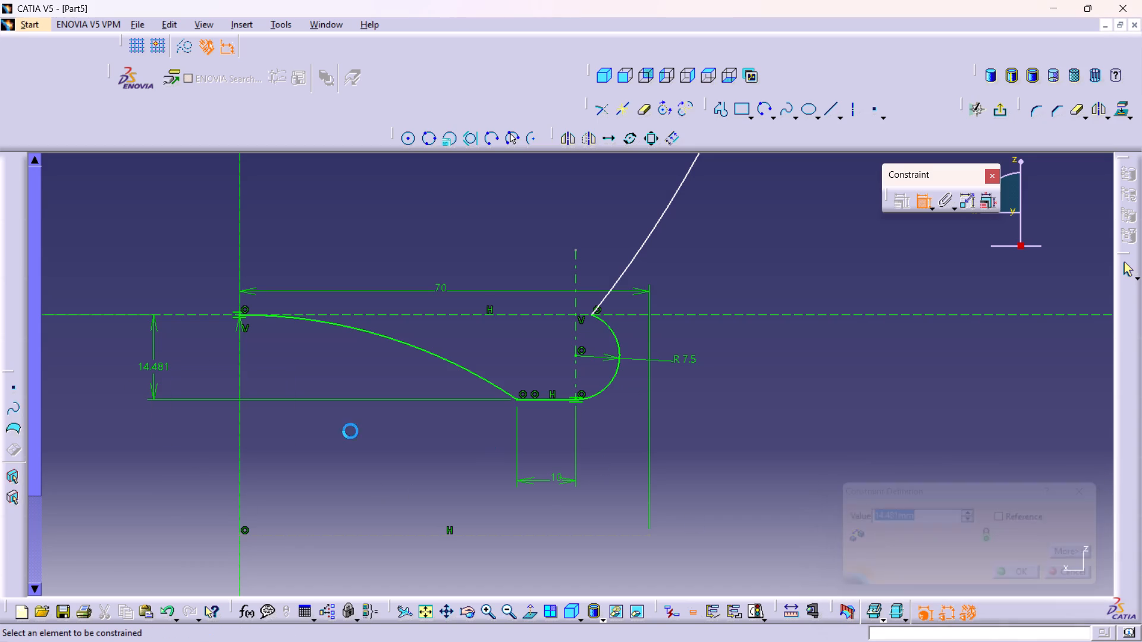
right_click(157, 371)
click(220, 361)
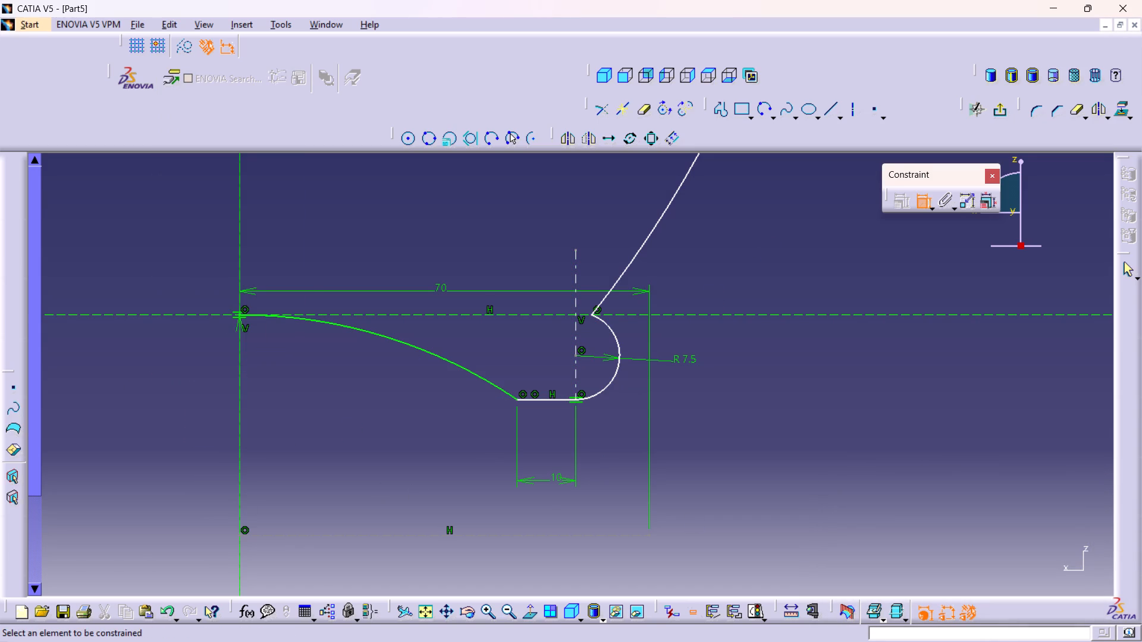
Dimension the horizontal distance from the central vertical axis to the curved base line's outer end and set it to 54 mm.
click(239, 418)
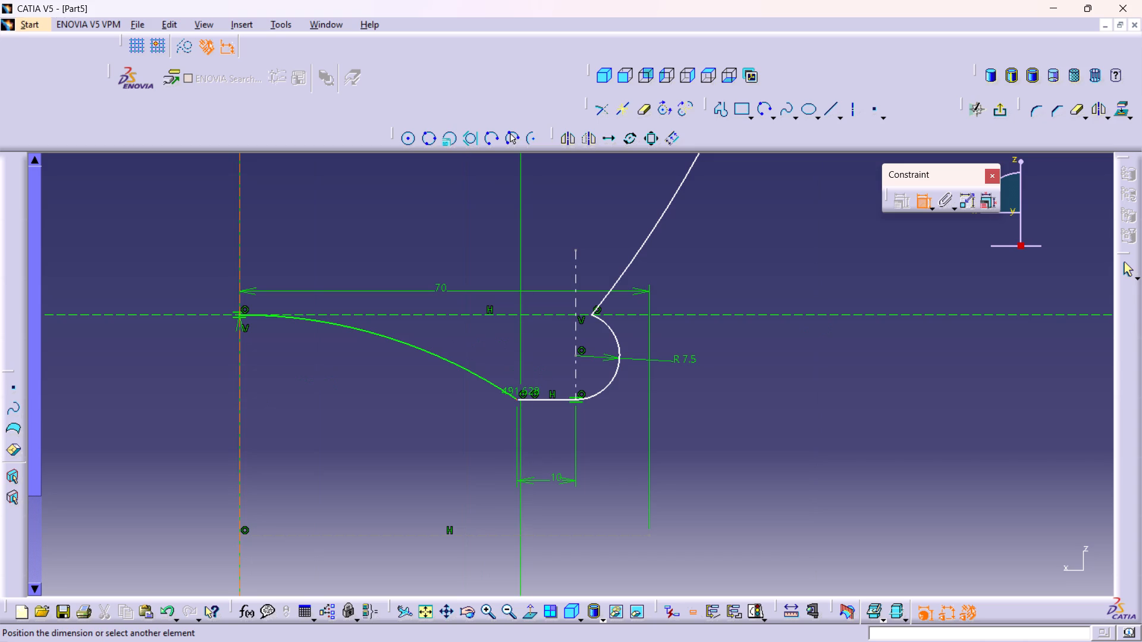
drag(517, 400, 510, 405)
click(385, 477)
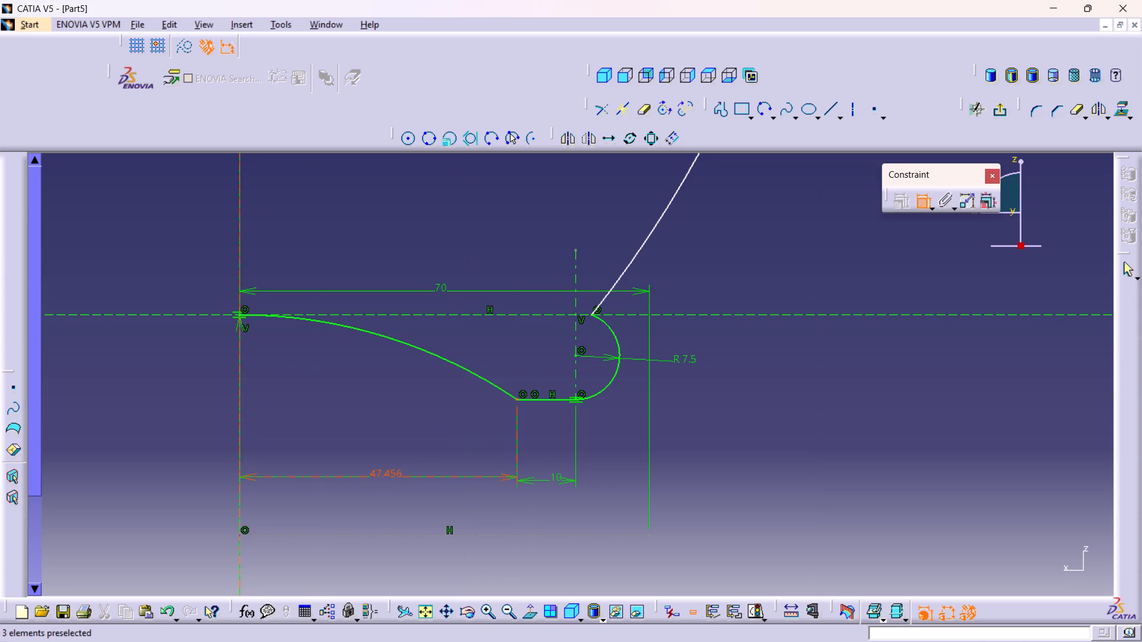
click(376, 472)
drag(376, 472, 381, 508)
click(381, 508)
double_click(374, 471)
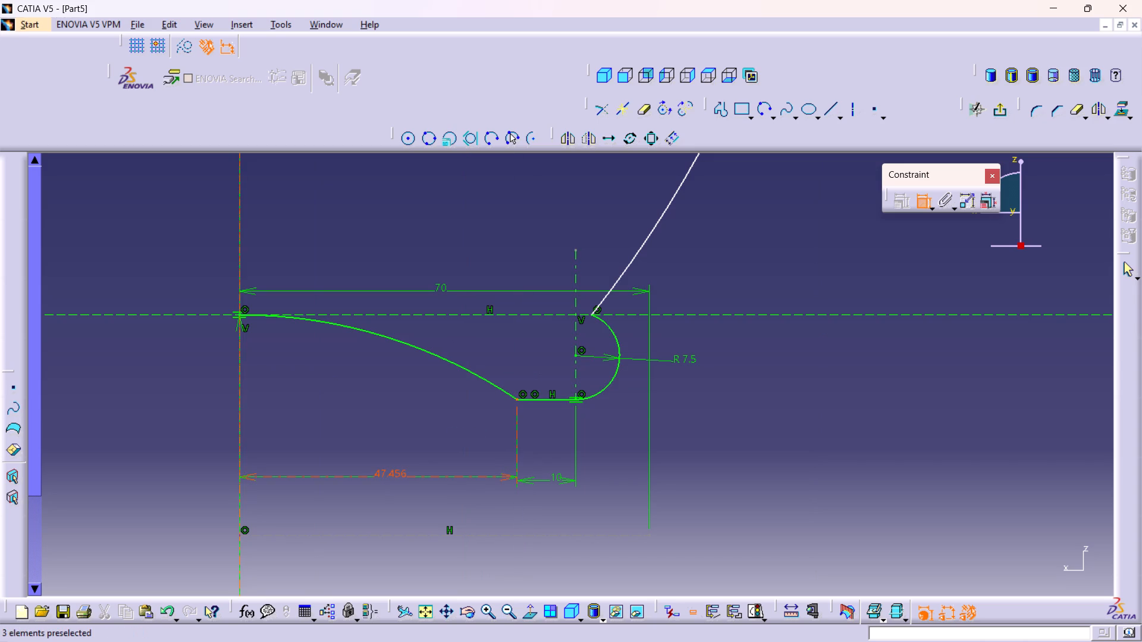
double_click(387, 472)
text(54)
key(Return)
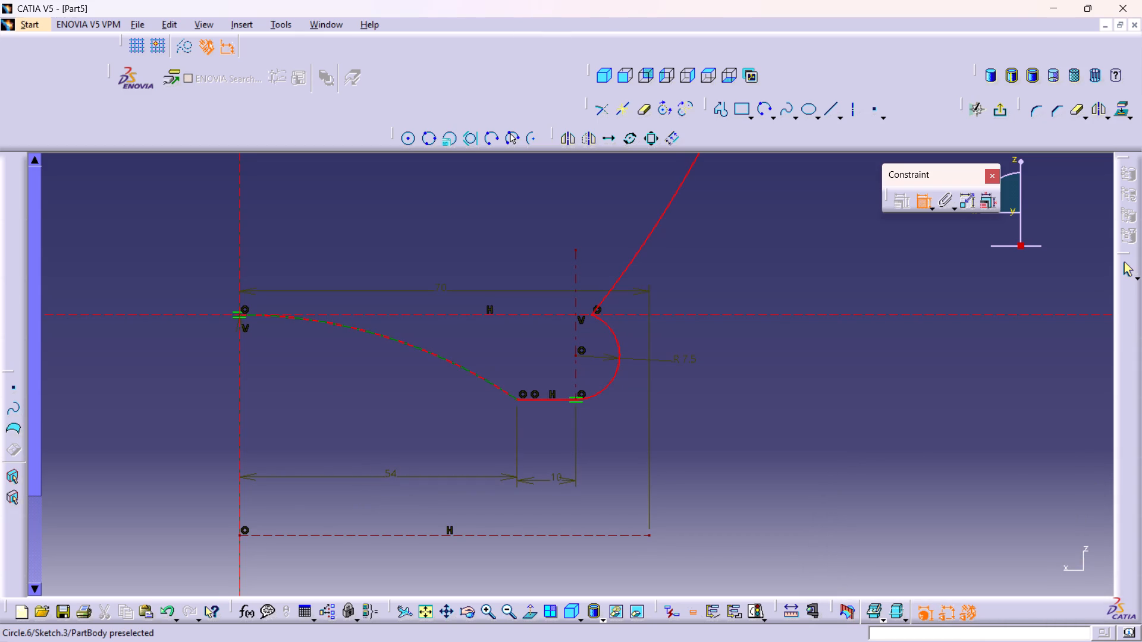
Delete the coincidence constraint joining the curved base line's outer end to the 10 mm line.
middle_drag(375, 423, 378, 473)
right_click(375, 423)
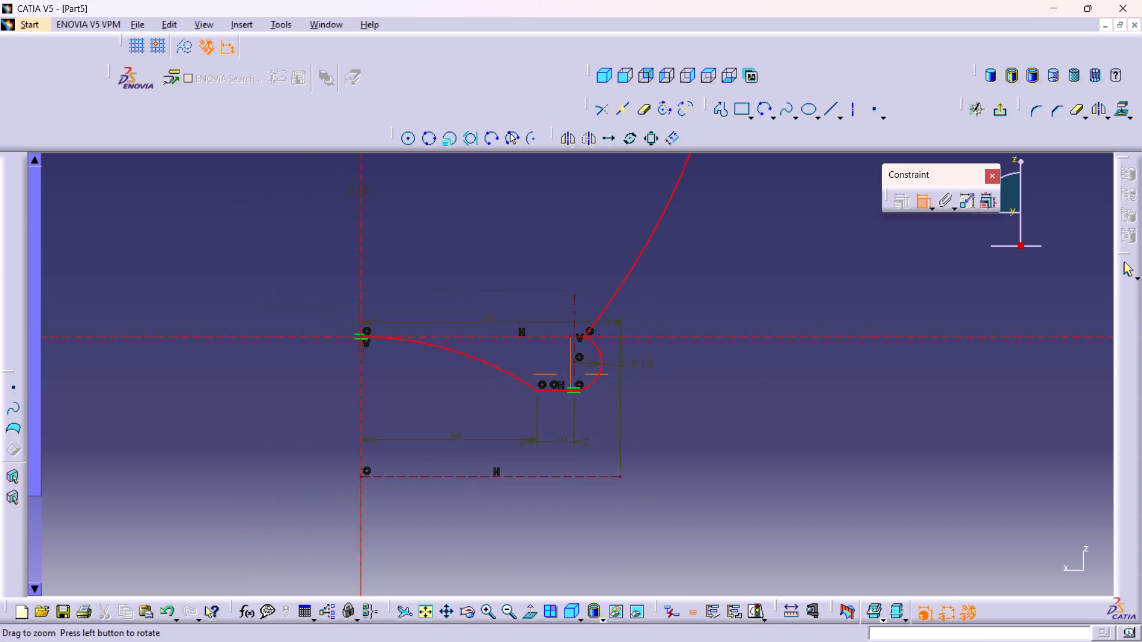
middle_drag(378, 473, 377, 464)
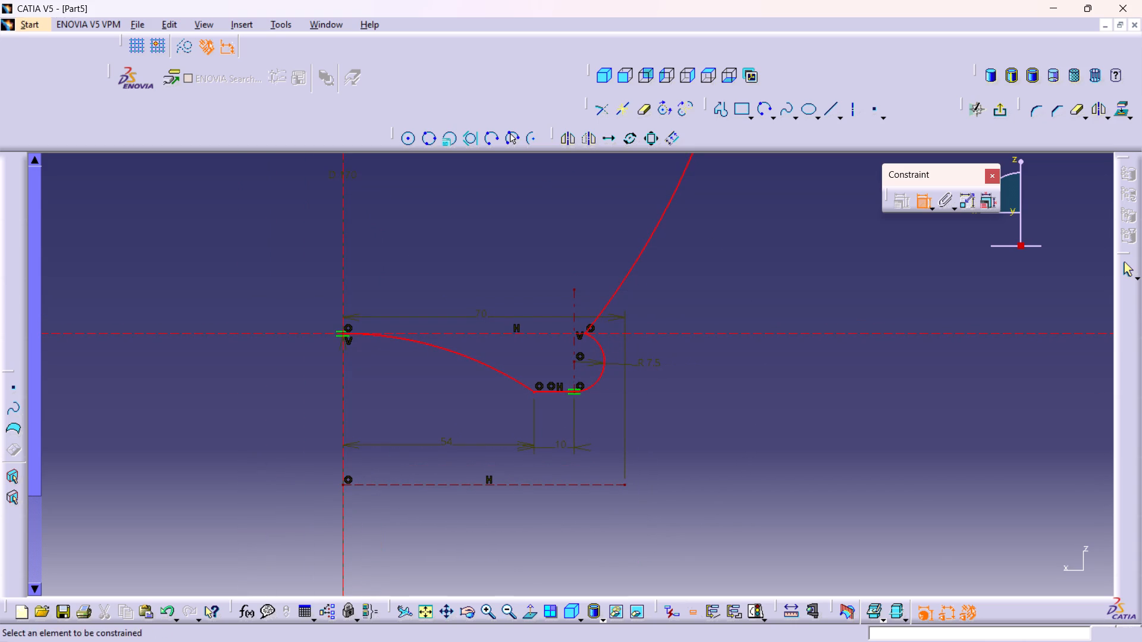
middle_drag(530, 407, 530, 401)
right_click(530, 407)
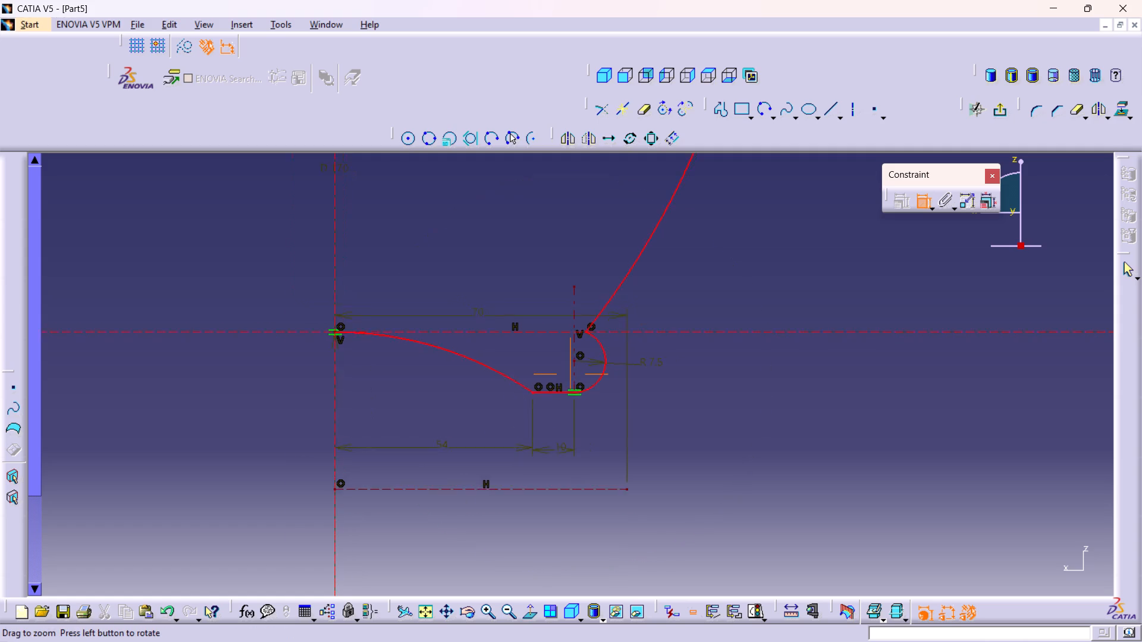
middle_drag(530, 401, 503, 265)
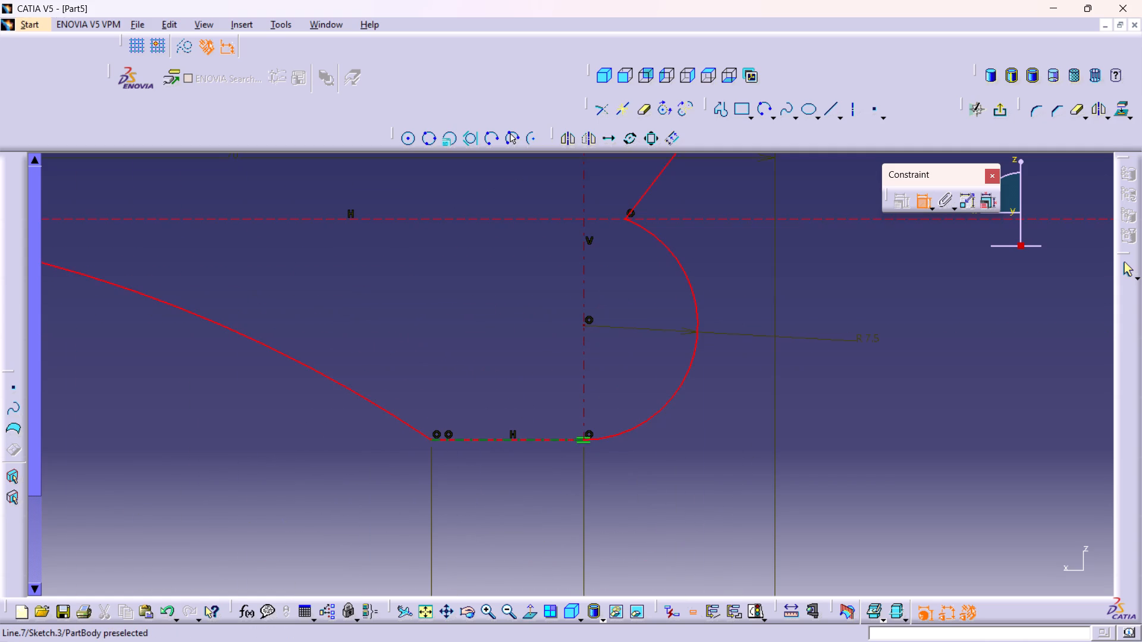
right_click(447, 434)
click(485, 547)
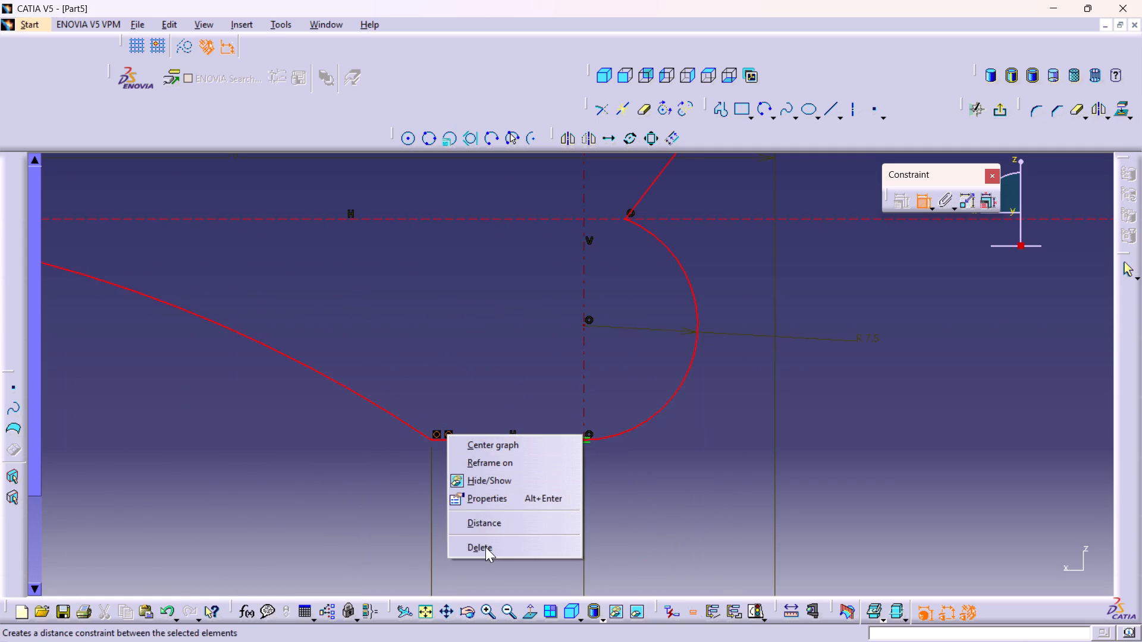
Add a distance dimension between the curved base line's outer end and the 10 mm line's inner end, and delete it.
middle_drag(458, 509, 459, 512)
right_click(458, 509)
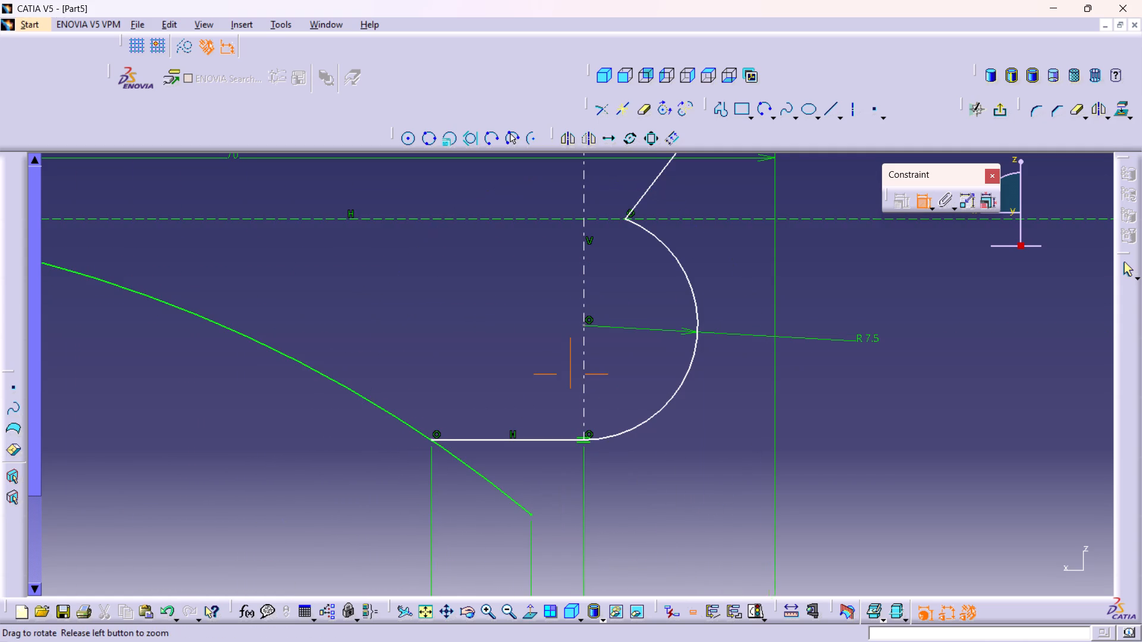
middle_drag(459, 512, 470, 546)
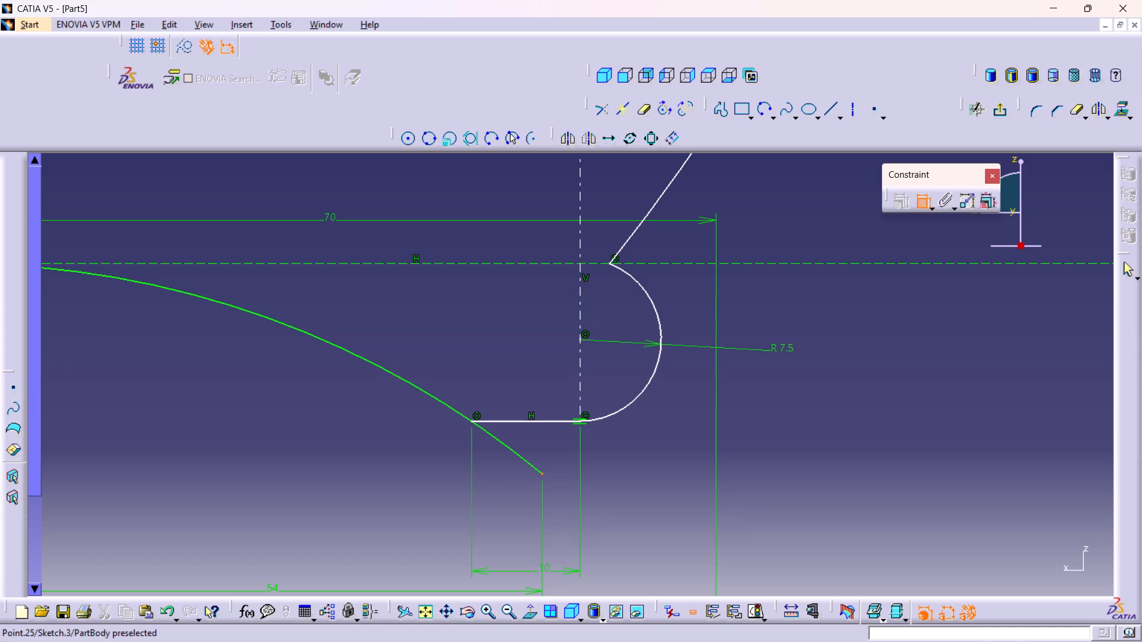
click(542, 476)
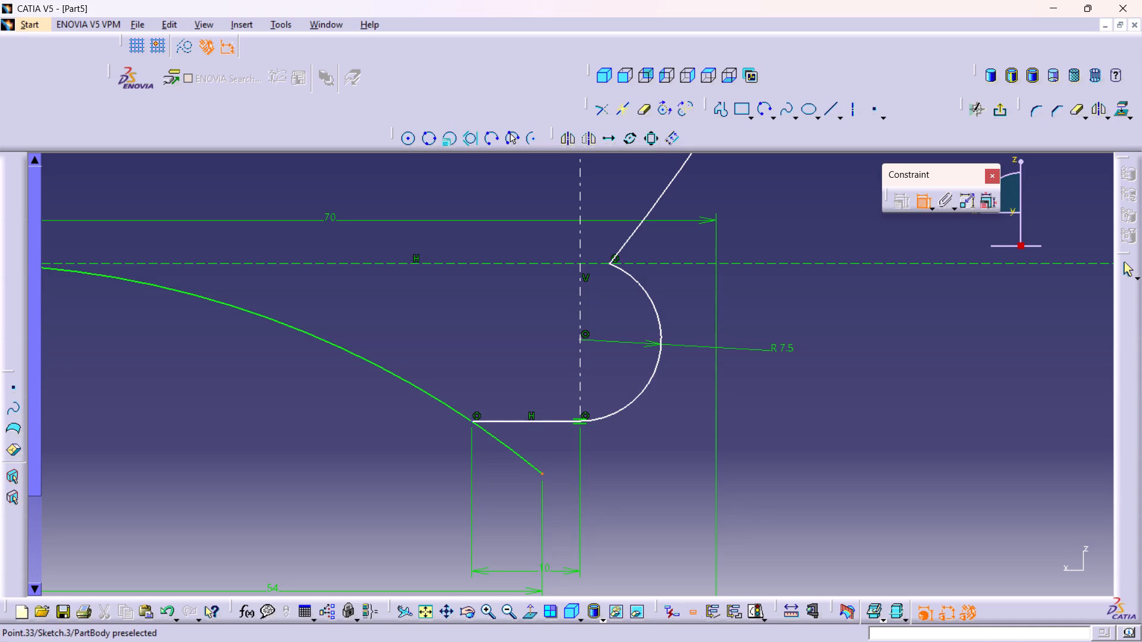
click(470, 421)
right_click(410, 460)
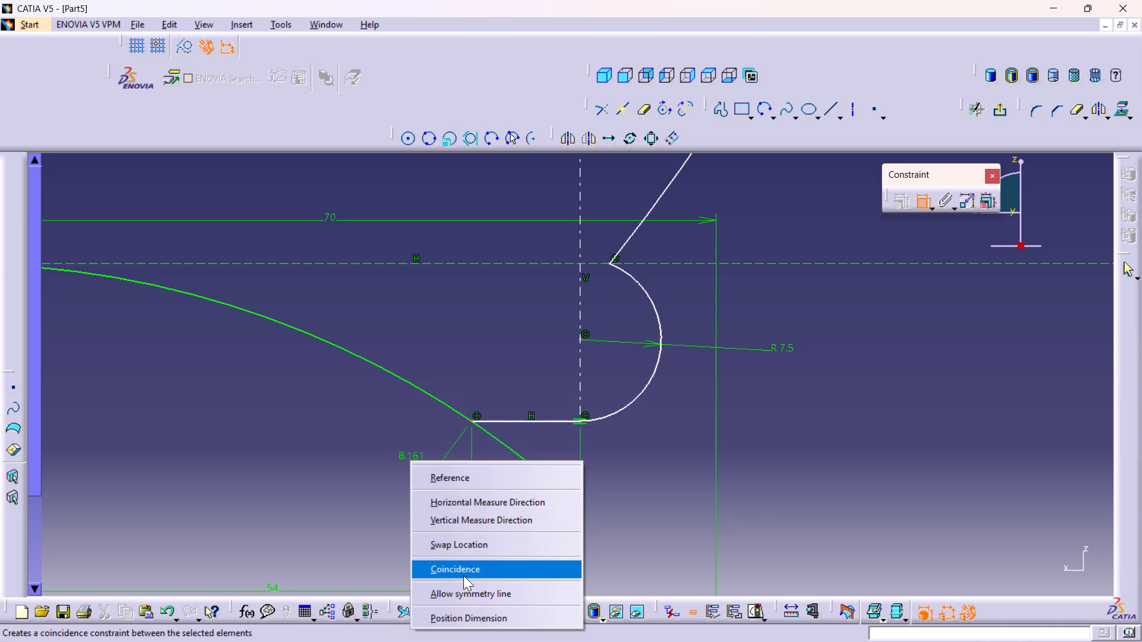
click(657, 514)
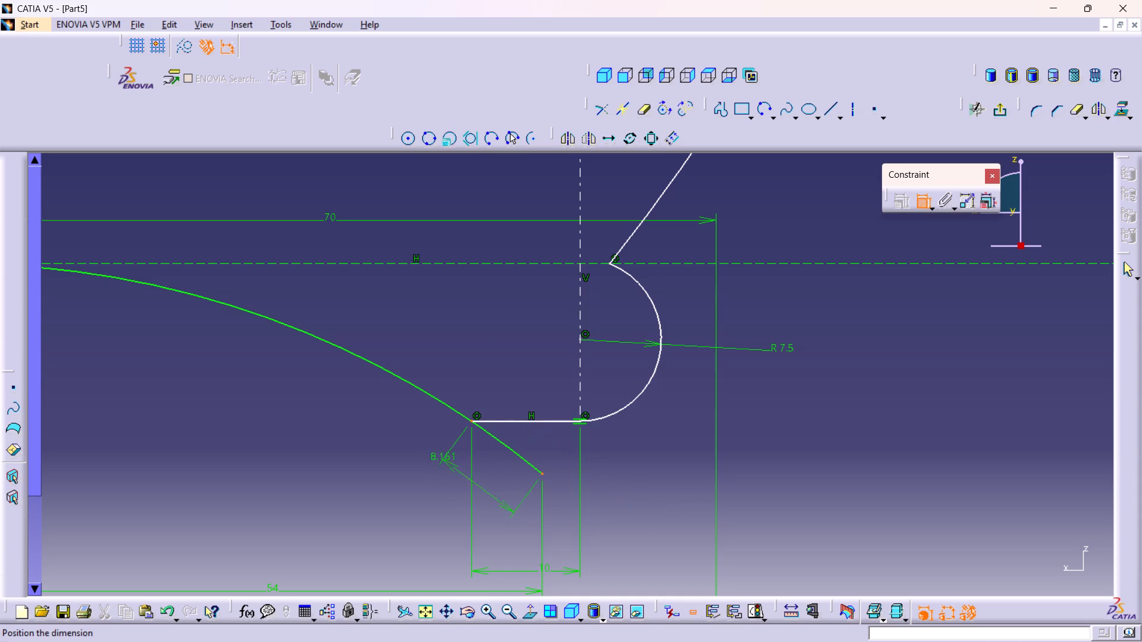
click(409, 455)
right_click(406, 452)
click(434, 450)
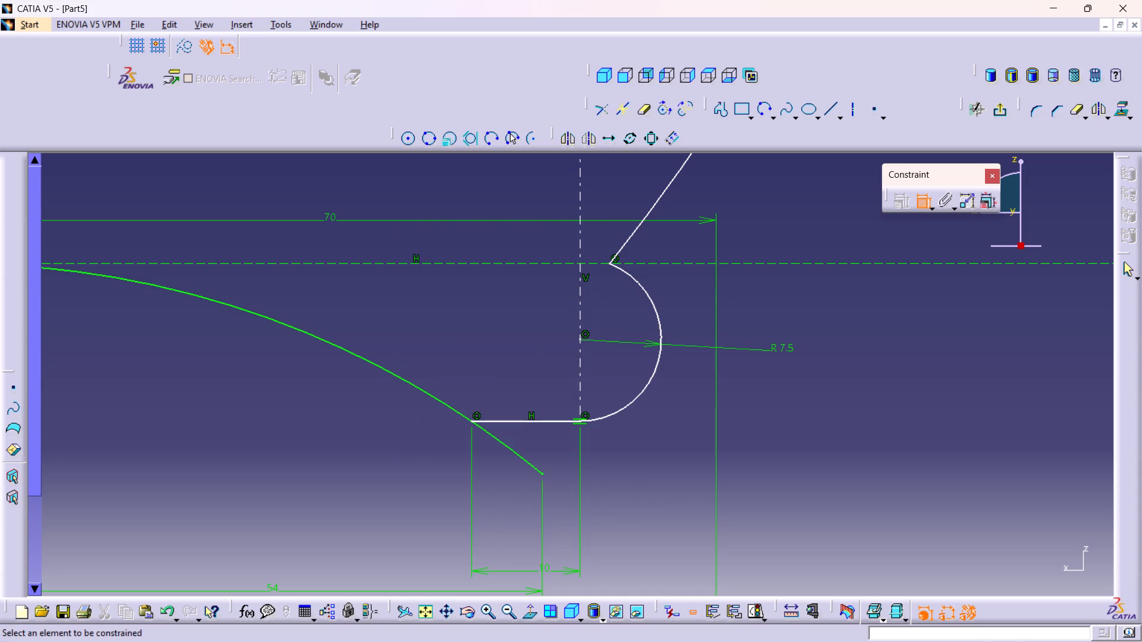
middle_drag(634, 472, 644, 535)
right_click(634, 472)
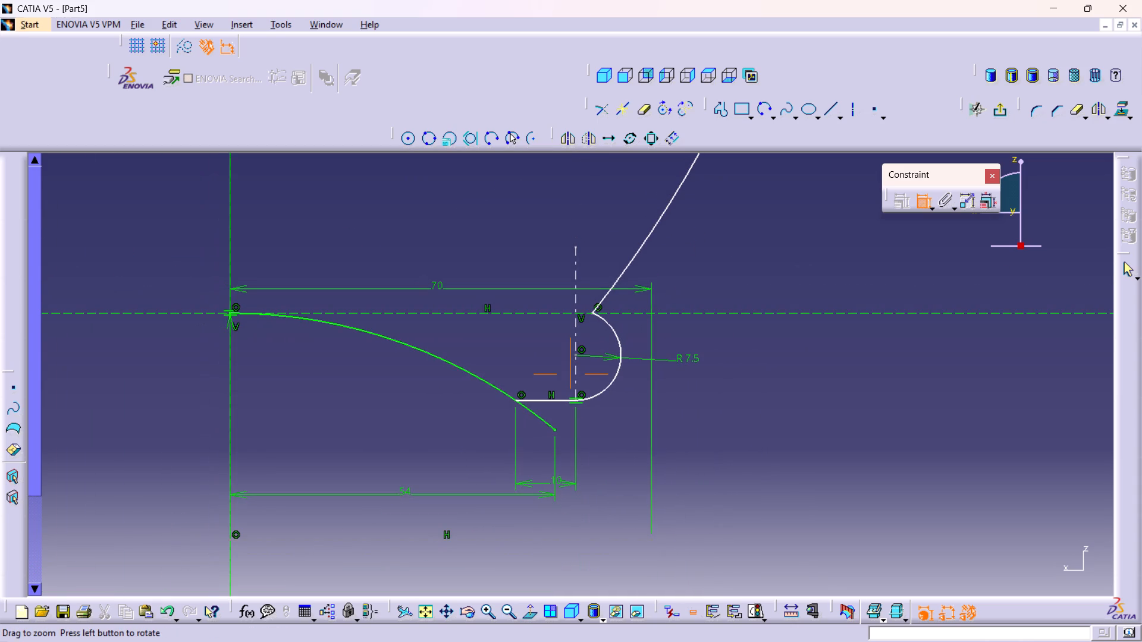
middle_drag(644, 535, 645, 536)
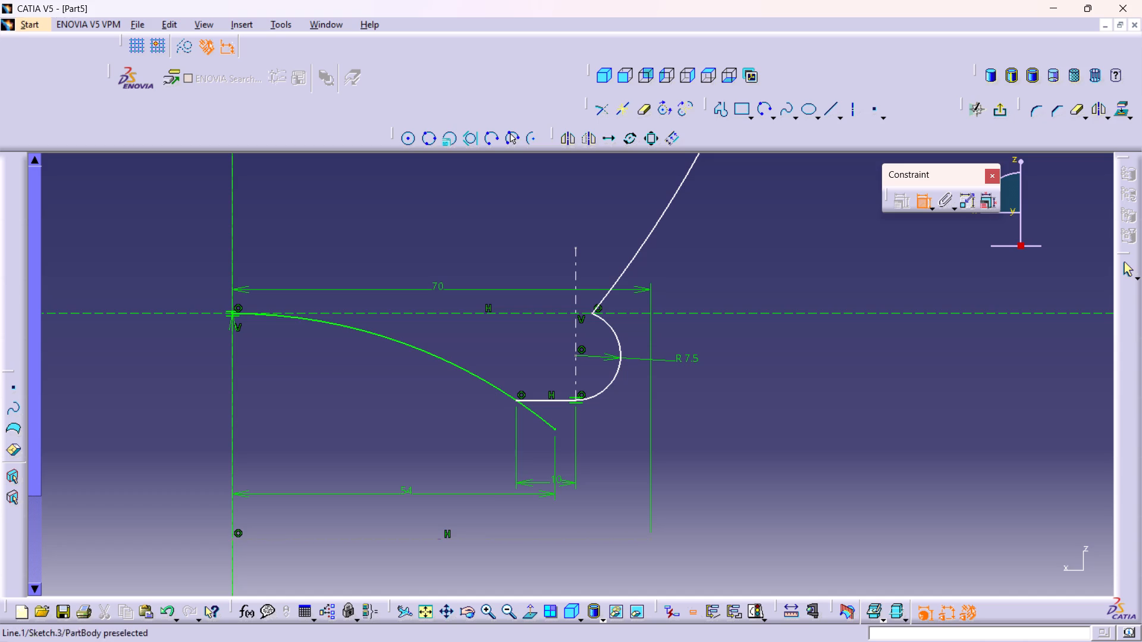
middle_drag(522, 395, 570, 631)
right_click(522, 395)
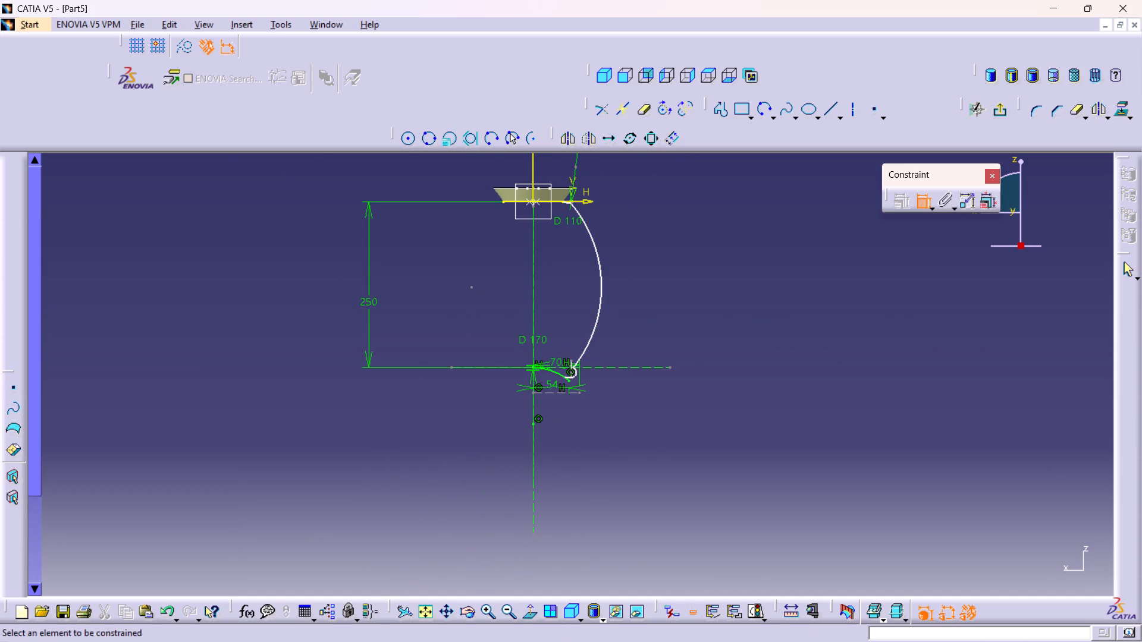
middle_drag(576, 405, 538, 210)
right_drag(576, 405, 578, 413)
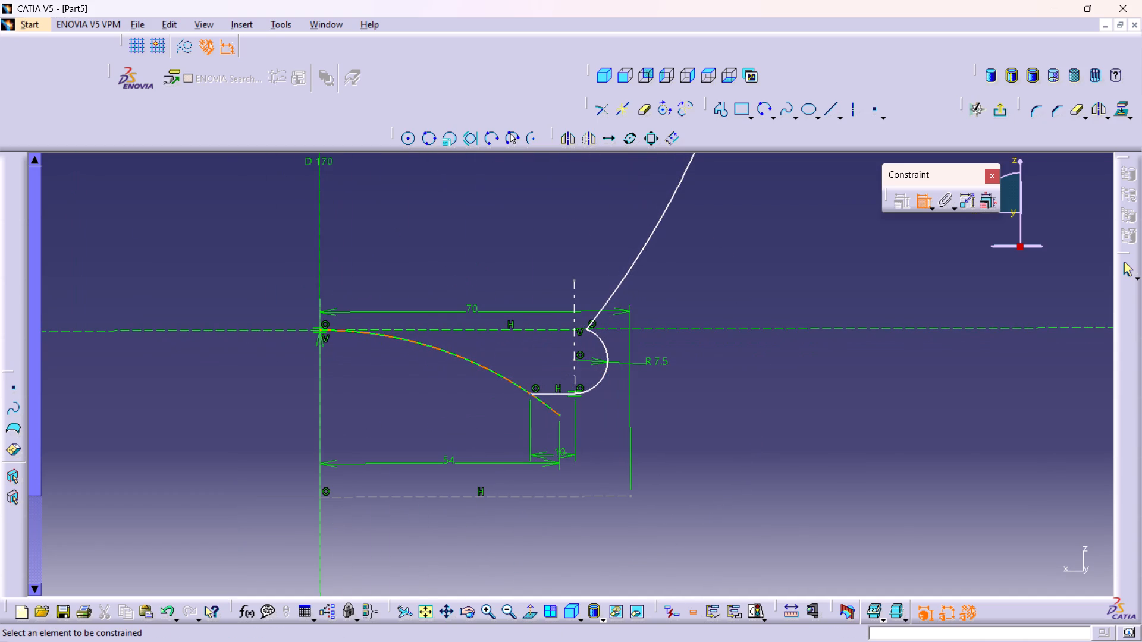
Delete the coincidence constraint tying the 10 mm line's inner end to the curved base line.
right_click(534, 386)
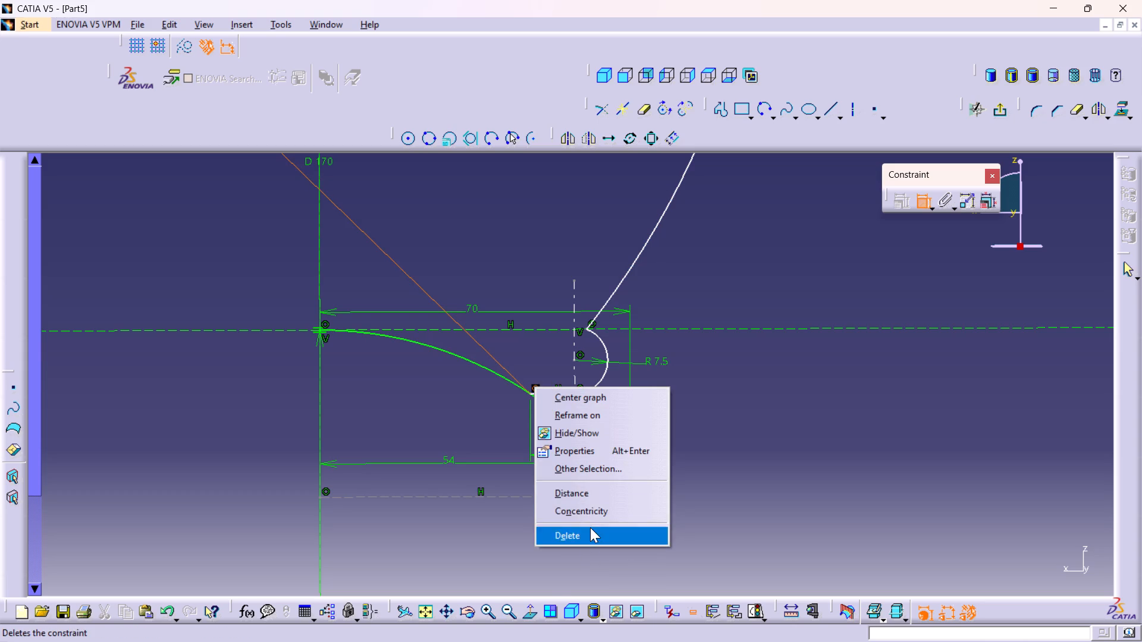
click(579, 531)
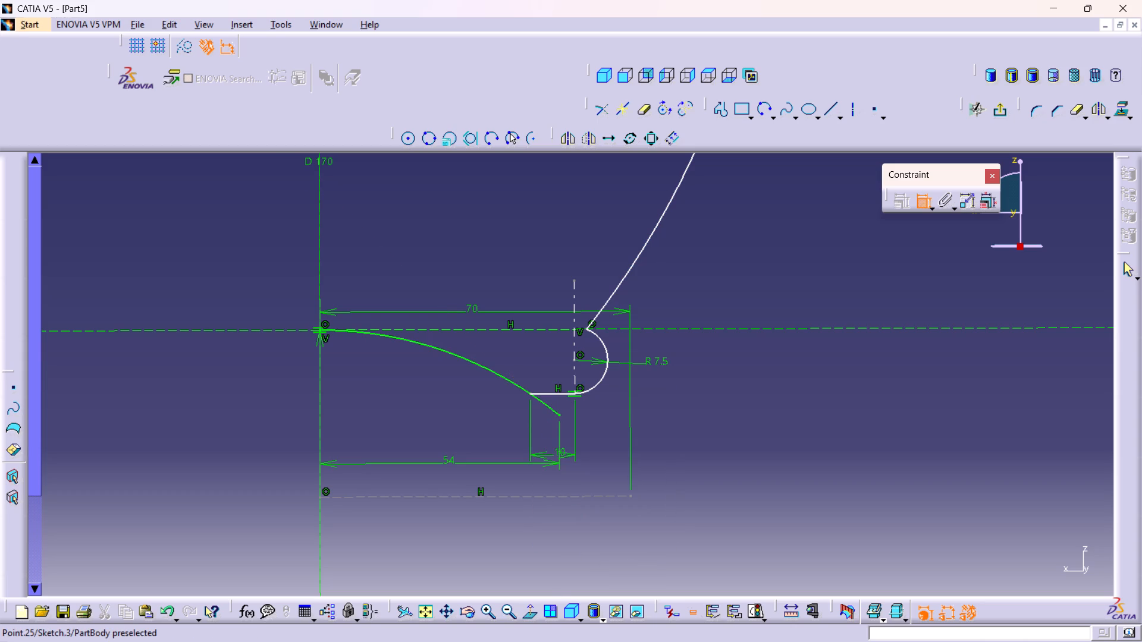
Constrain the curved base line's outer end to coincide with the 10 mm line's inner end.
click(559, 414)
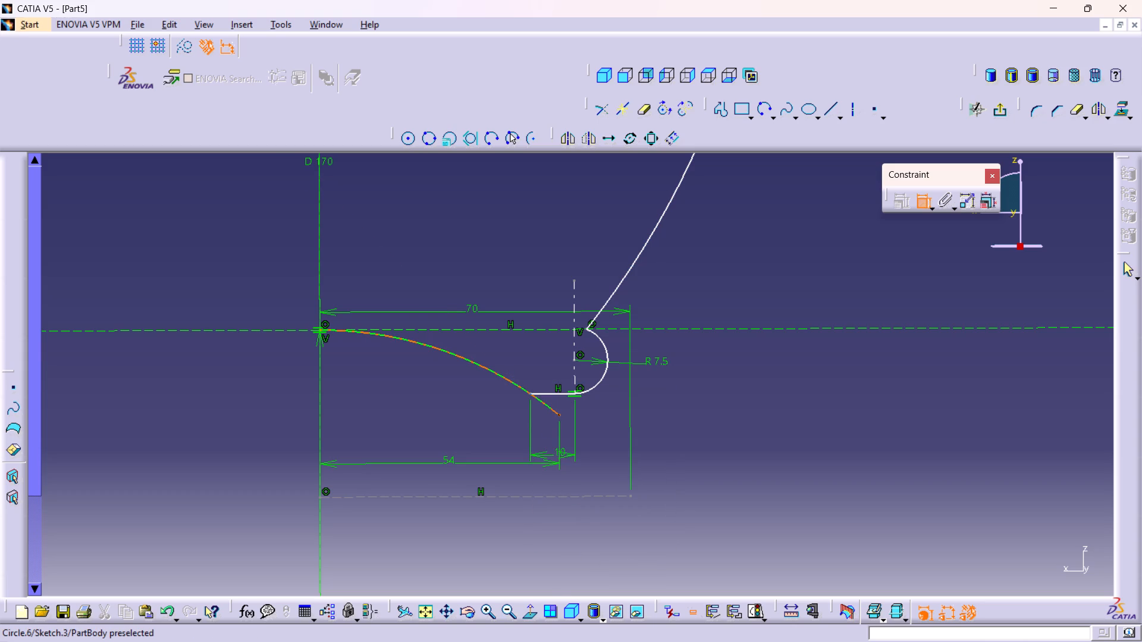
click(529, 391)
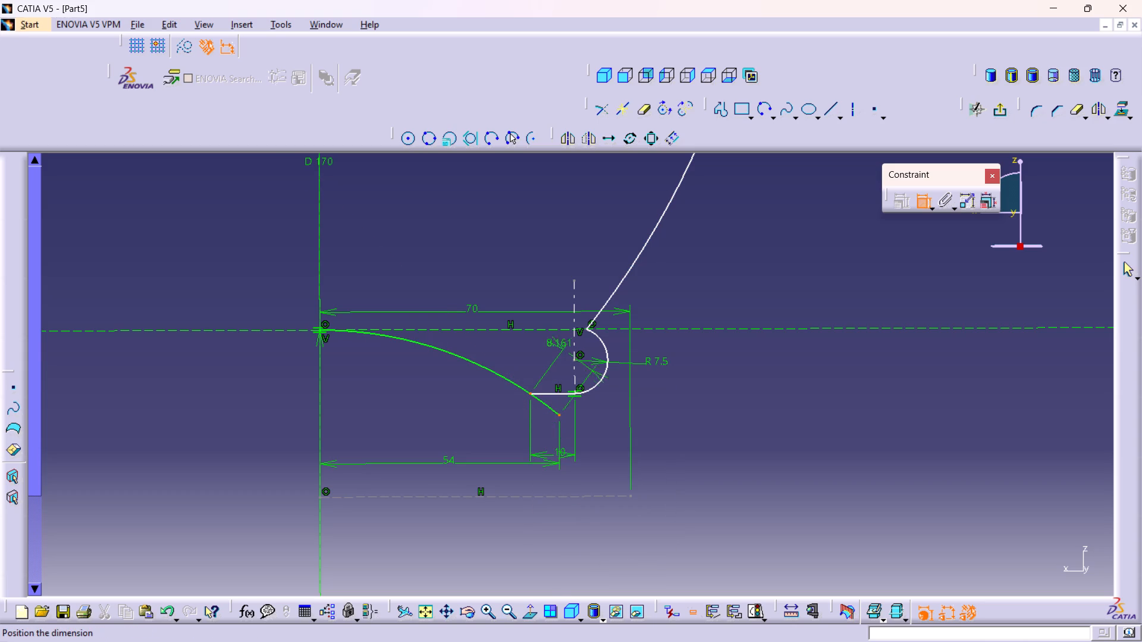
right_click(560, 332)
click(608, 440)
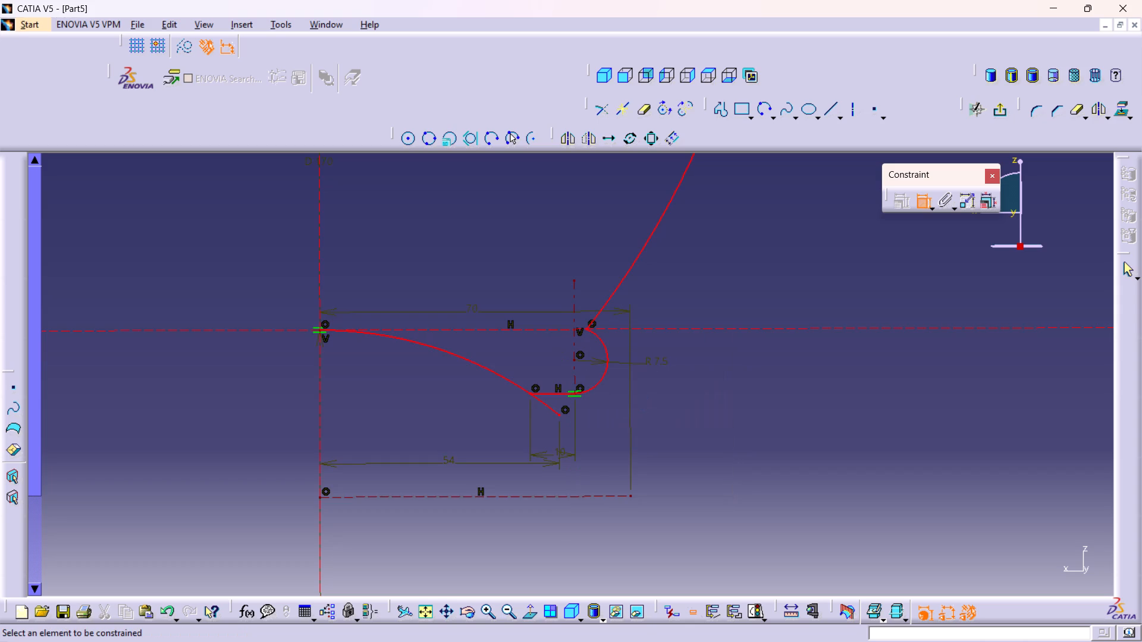
Examine the whole sketch profile, from the upper rim down to the curved base and the 7.5 mm radius arc.
middle_drag(631, 414, 677, 540)
right_click(631, 413)
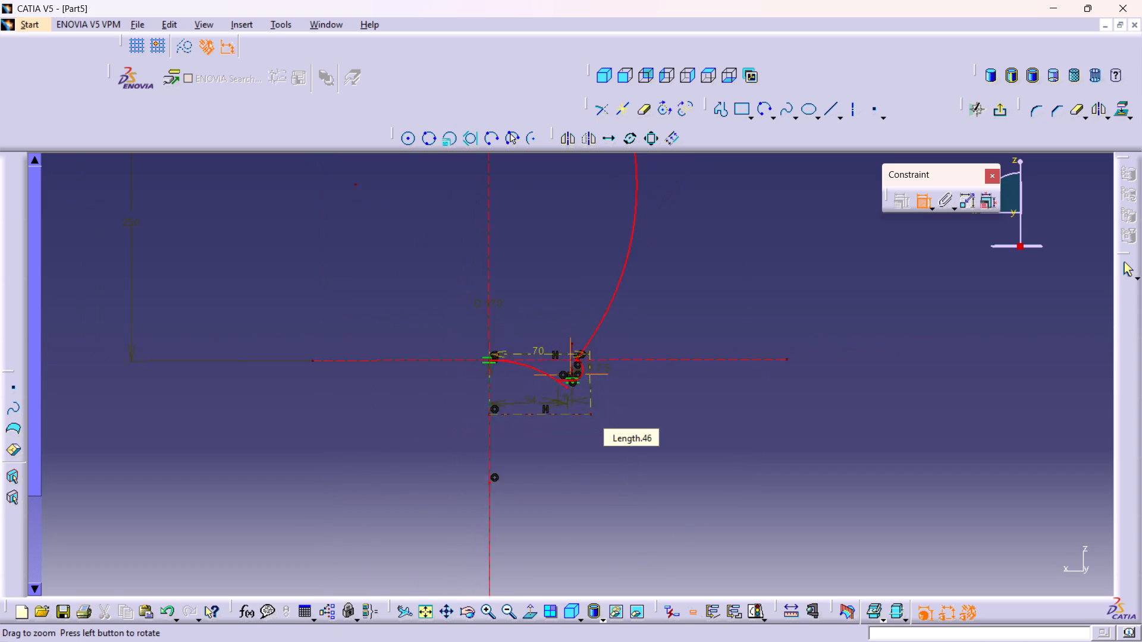
middle_drag(677, 540, 695, 577)
scroll(686, 548, down, 1)
middle_drag(648, 460, 652, 603)
middle_drag(622, 471, 622, 471)
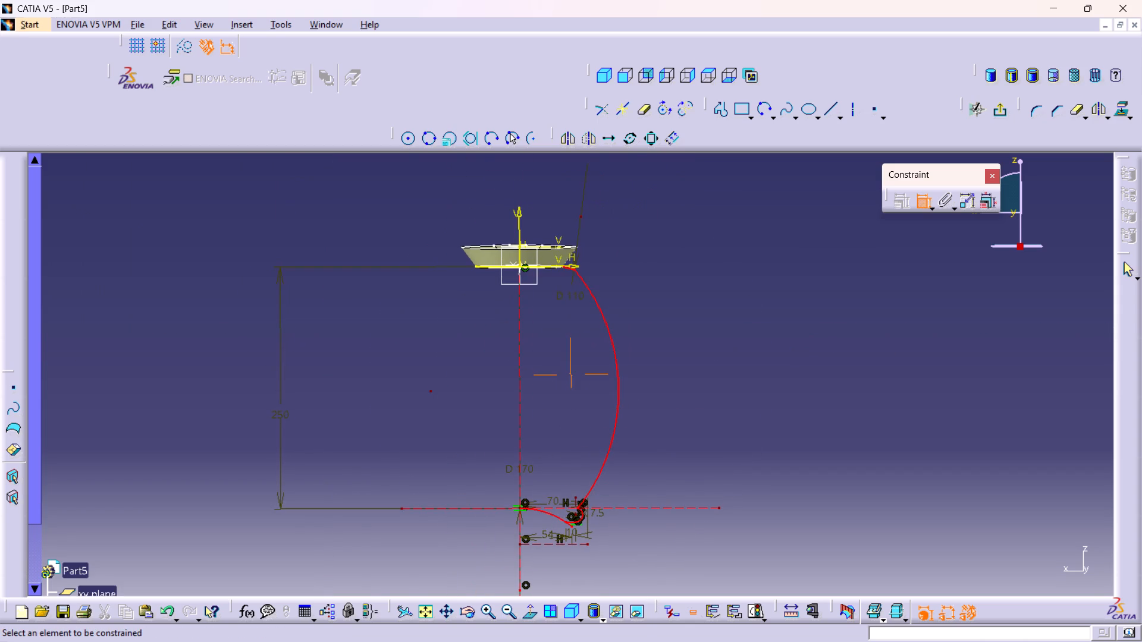
middle_drag(622, 471, 577, 338)
right_click(622, 471)
middle_drag(519, 479, 441, 184)
middle_drag(494, 385, 464, 183)
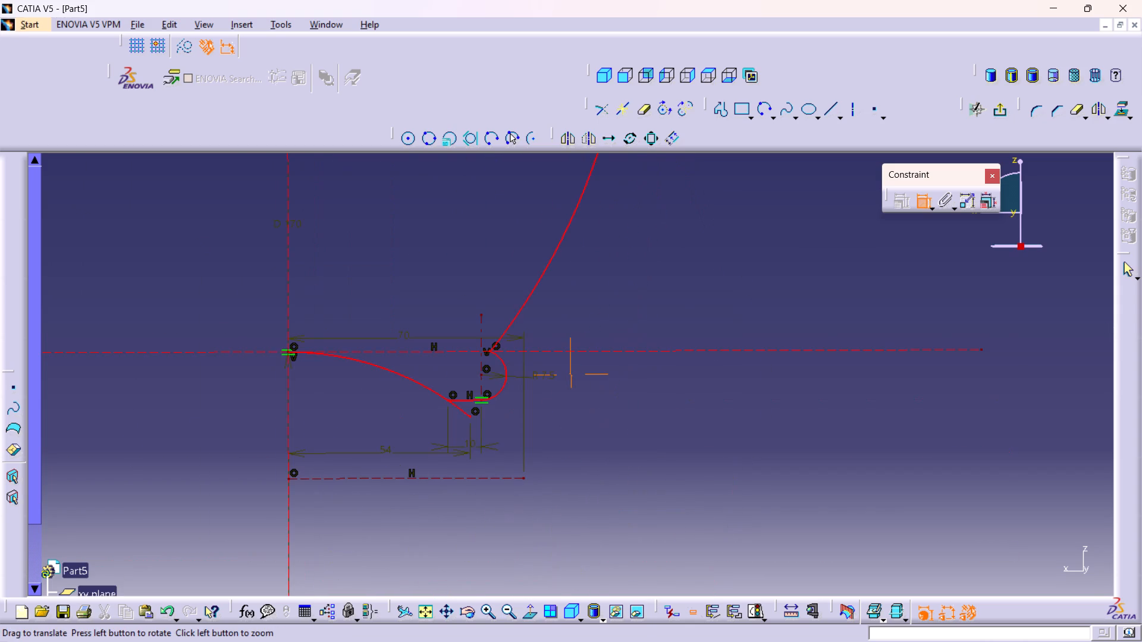
middle_drag(454, 230, 505, 411)
right_click(461, 226)
middle_drag(487, 343, 489, 342)
right_click(489, 342)
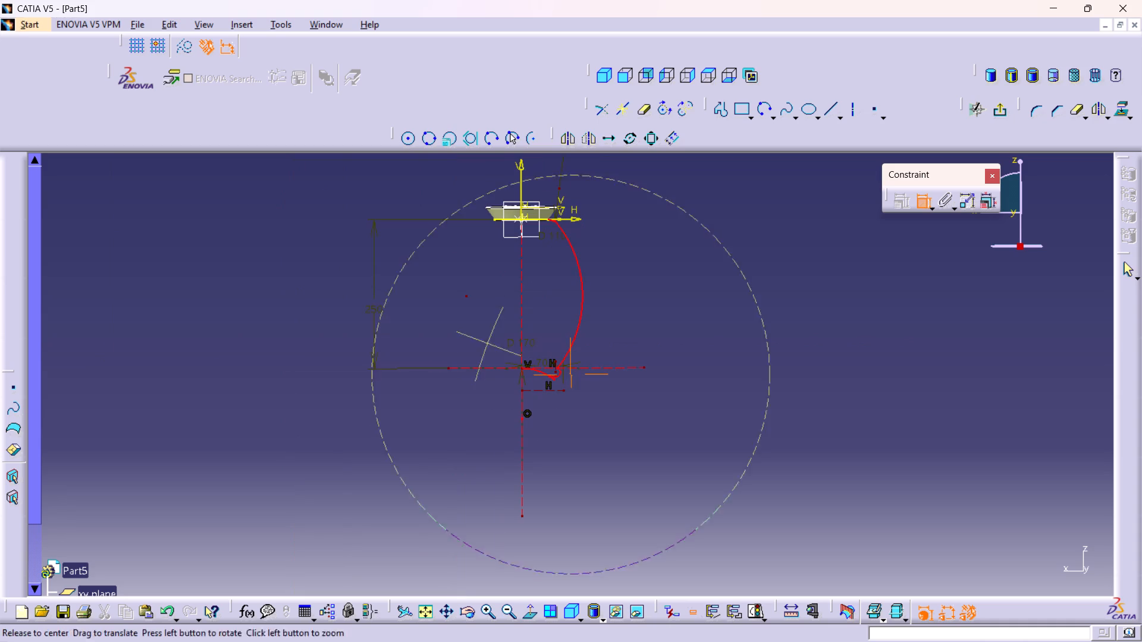
middle_drag(489, 342, 489, 310)
middle_drag(480, 266, 399, 522)
middle_drag(490, 430, 485, 342)
right_drag(490, 429, 491, 416)
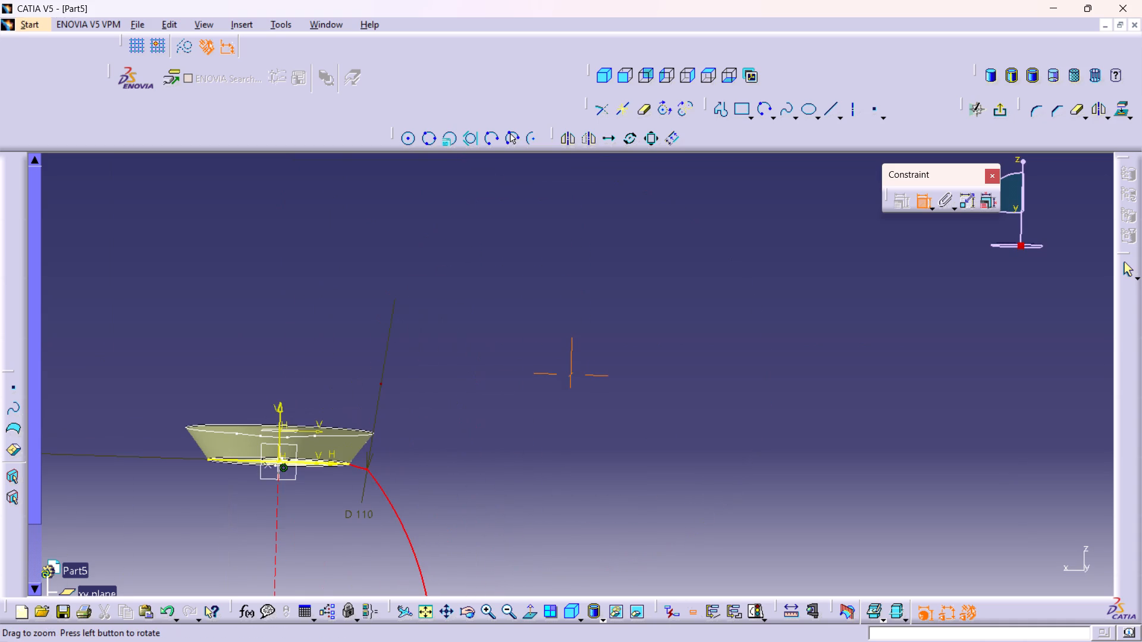
middle_drag(443, 403, 493, 635)
right_click(450, 400)
middle_click(502, 521)
right_drag(502, 521, 503, 496)
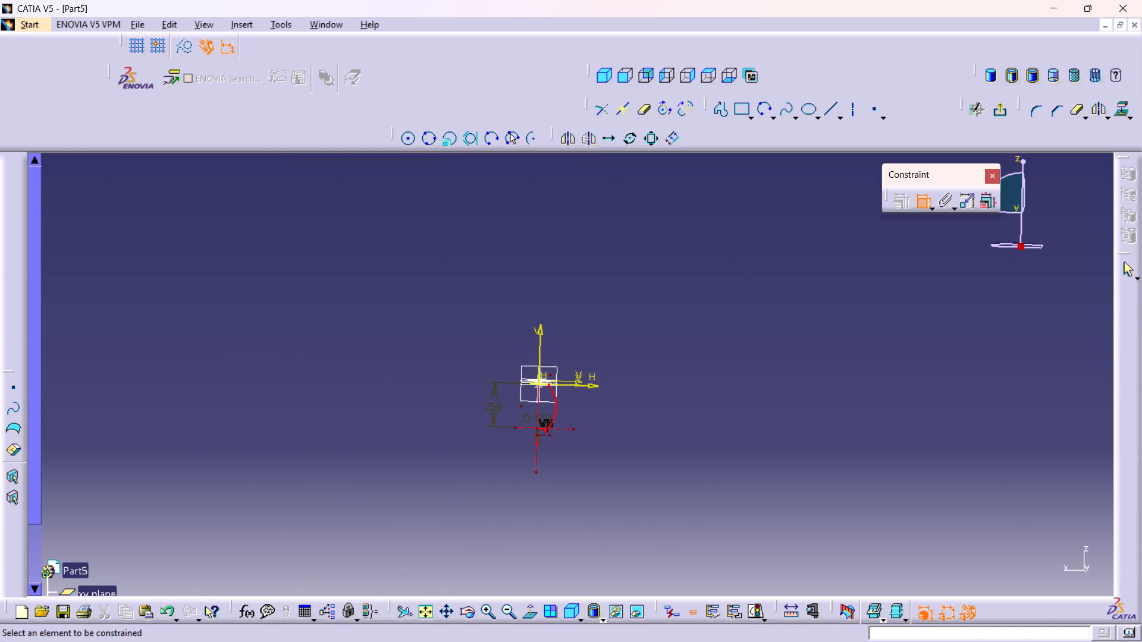
middle_drag(463, 489, 388, 309)
right_click(463, 489)
middle_drag(366, 477, 328, 235)
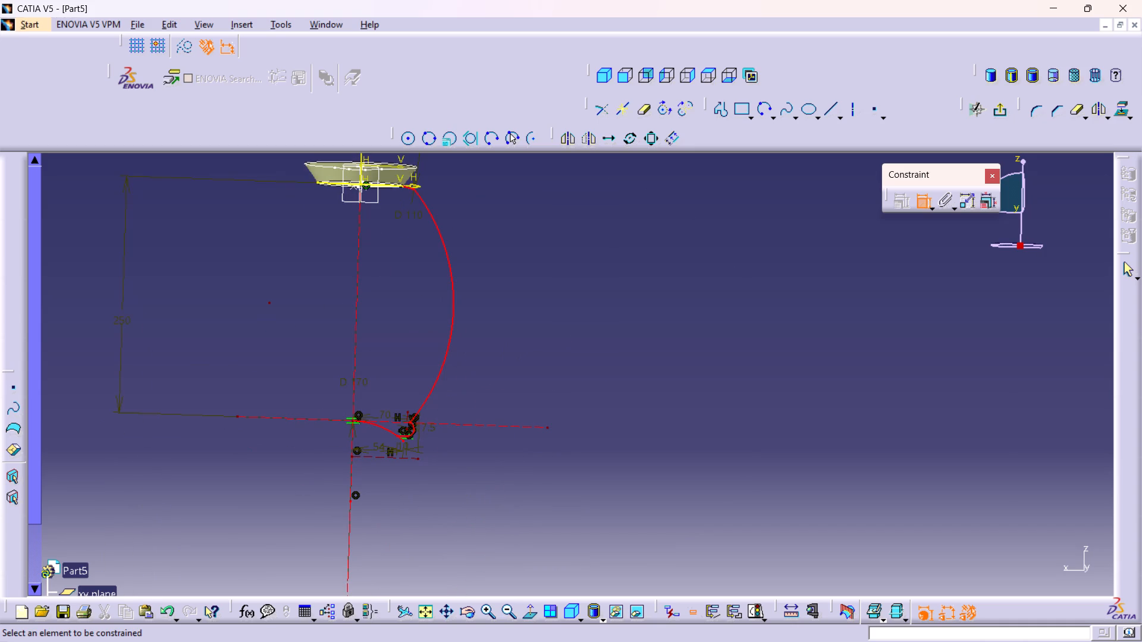
click(925, 201)
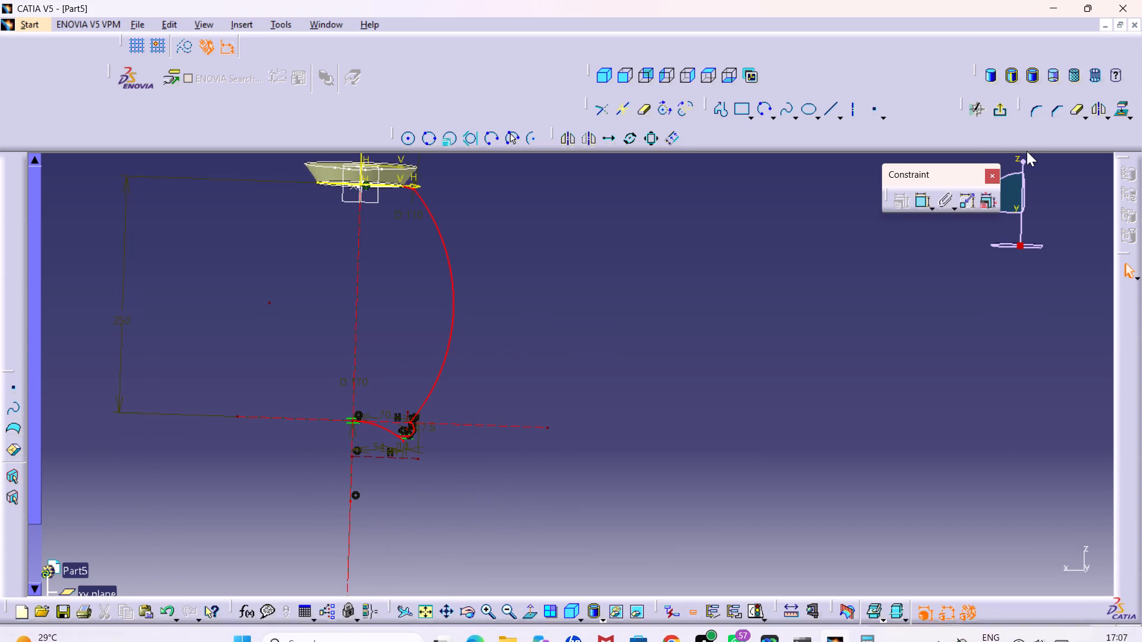
Undo the recent edits, including the 54 mm dimension and 7.5 mm arc radius, back to the S-shaped side profile.
key(ctrl+z)
key(ctrl+z)
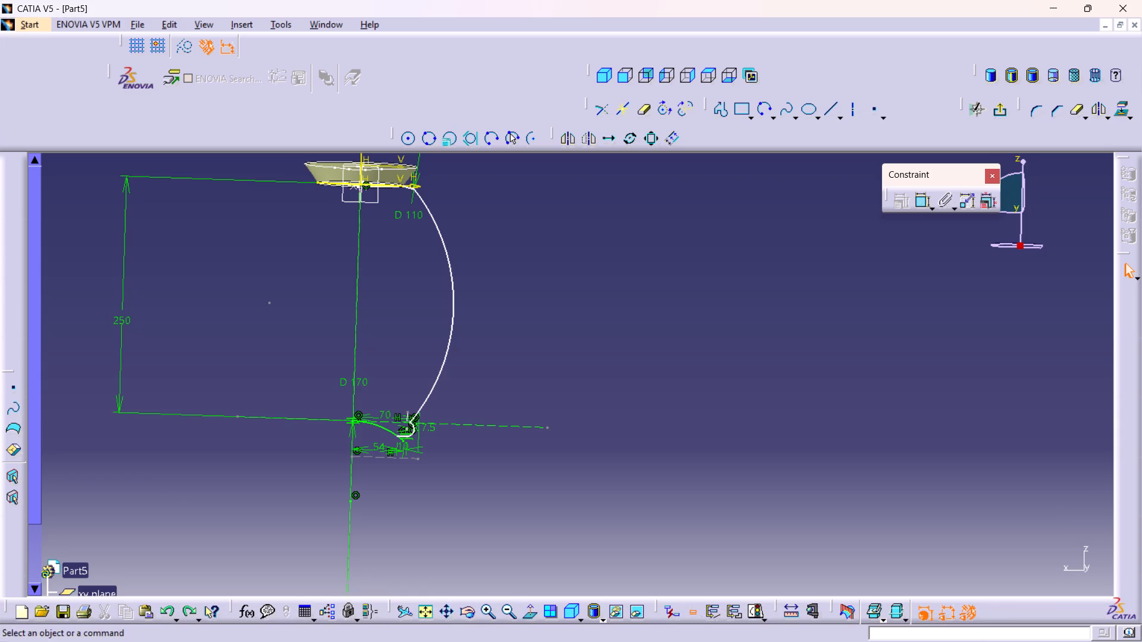
key(ctrl+z)
key(ctrl+z)
key(ctrl+z)
key(ctrl+z)
key(ctrl+z)
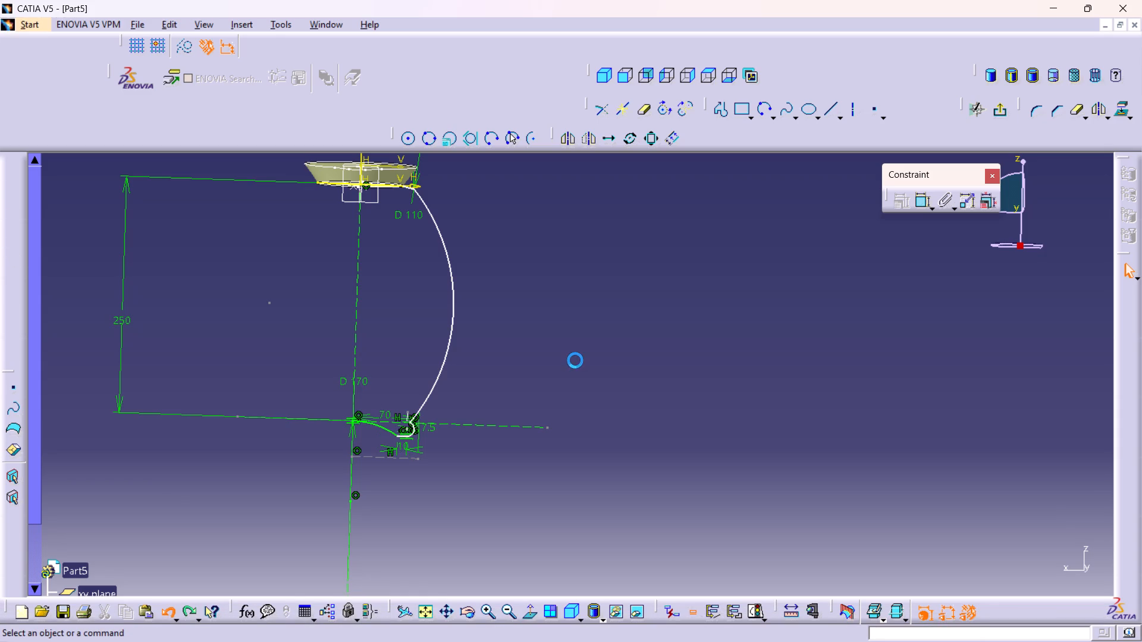
key(ctrl+z)
key(ctrl+z)
key(ctrl+z)
key(ctrl+z)
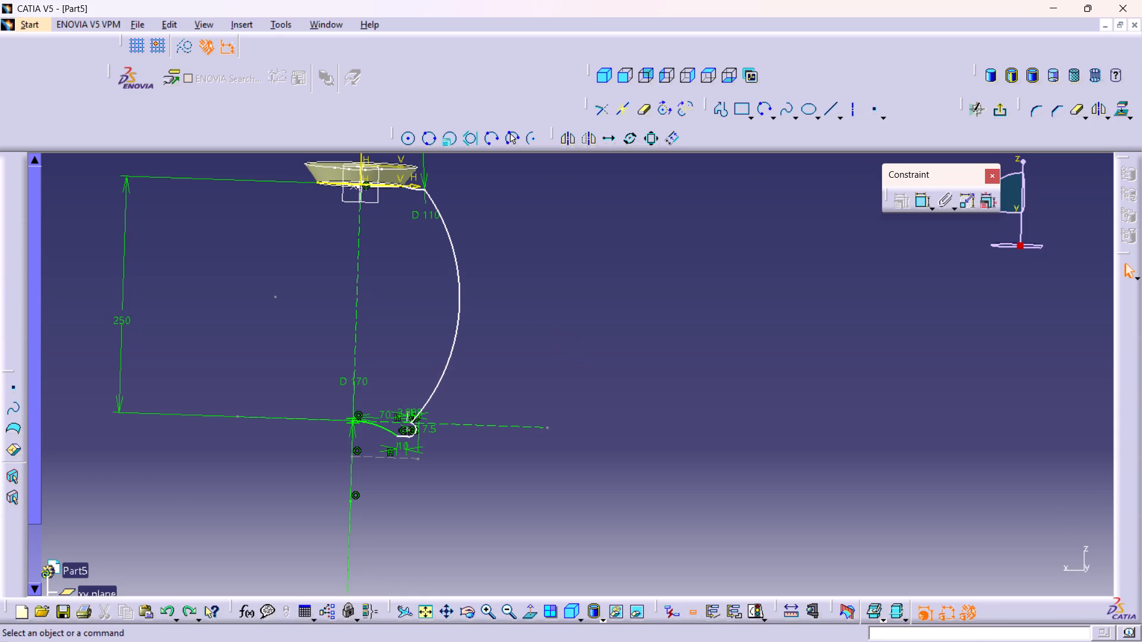
key(ctrl+z)
key(ctrl+z)
key(ctrl+z)
key(ctrl+z)
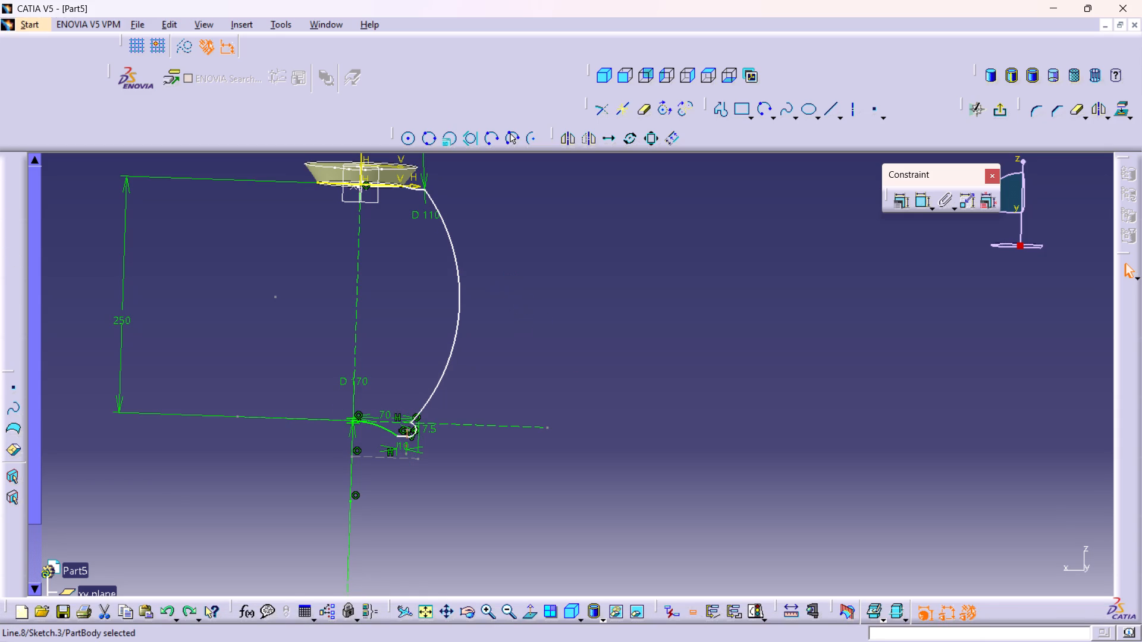
key(ctrl+z)
key(ctrl+z)
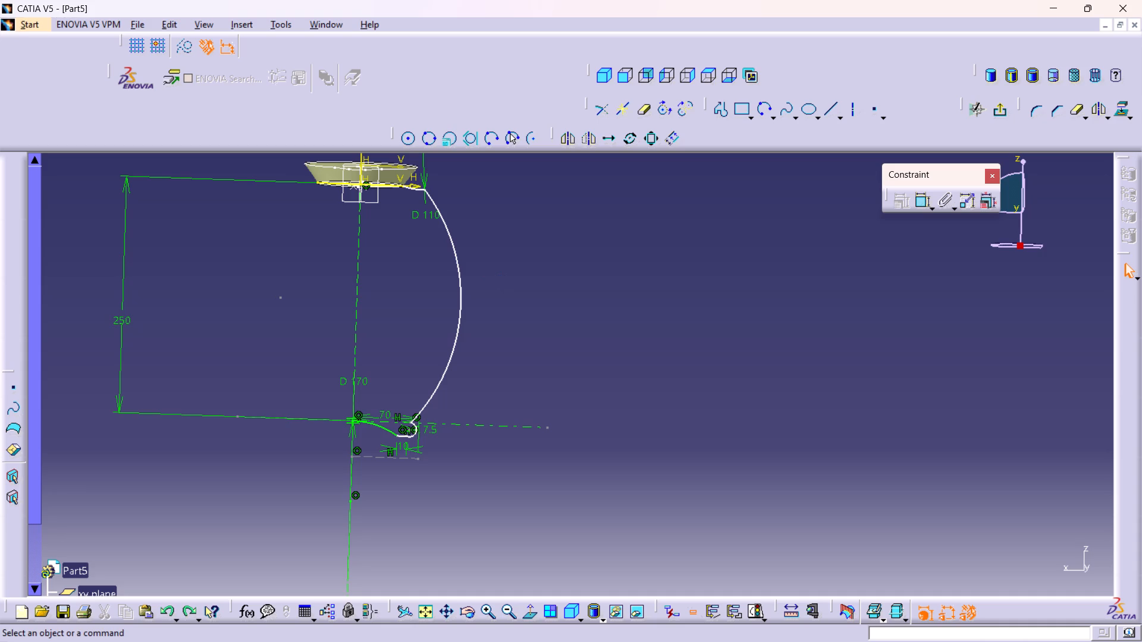
key(ctrl+z)
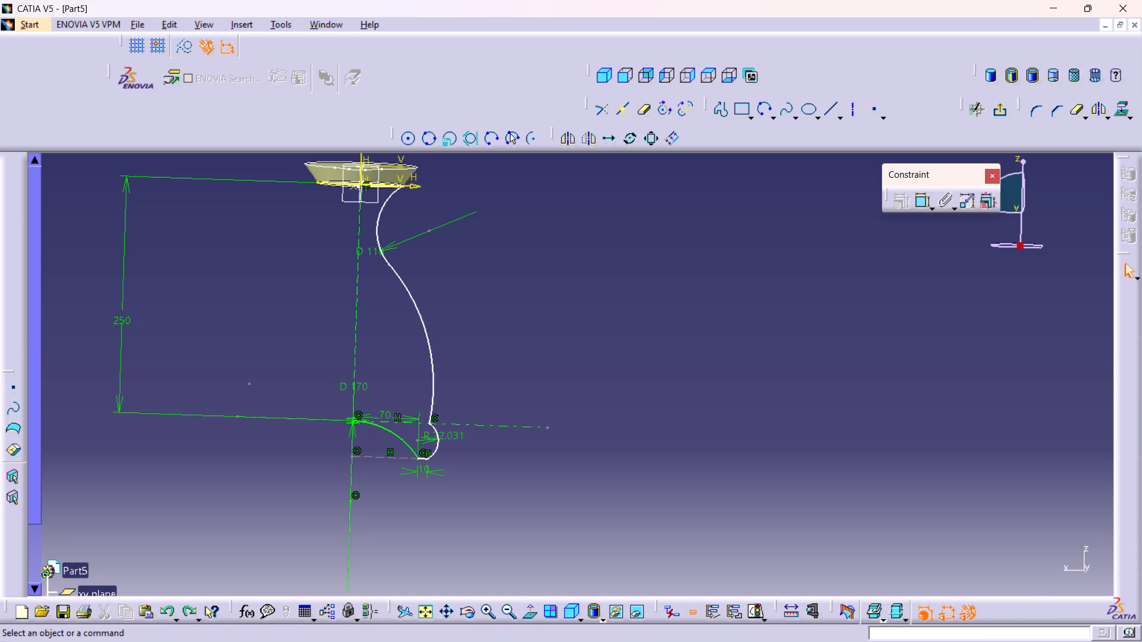
Undo the foot arc, the 10 mm line and the trims, back to the full 170 mm circle crossing the 195 mm radius arc.
key(ctrl+z)
key(ctrl+z)
key(ctrl+z)
key(ctrl+z)
key(ctrl+z)
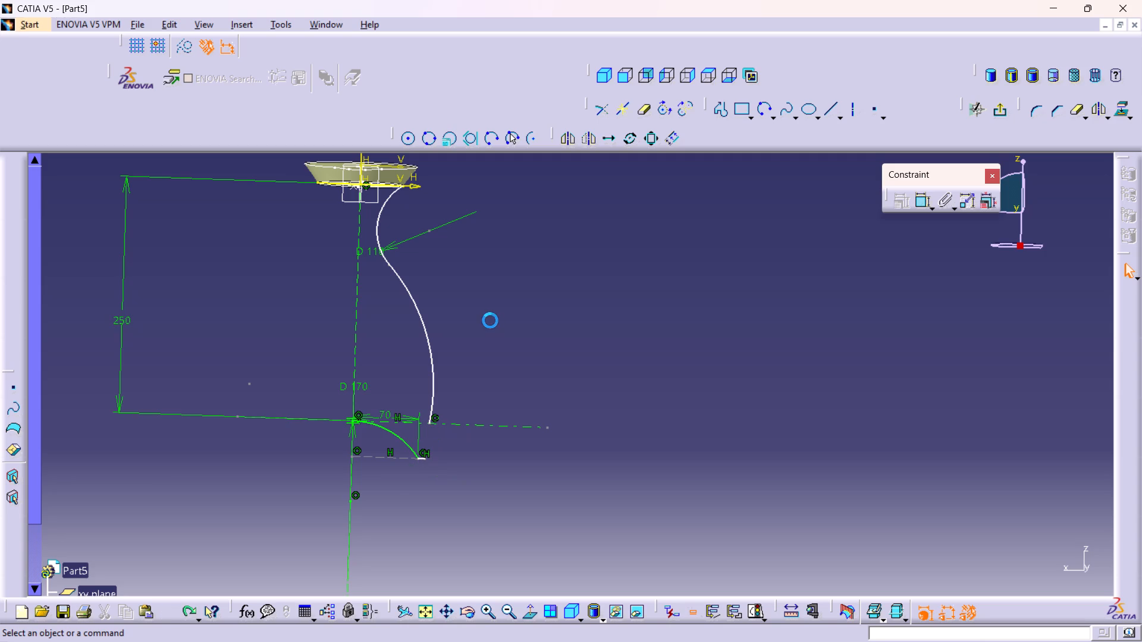
key(ctrl+z)
key(ctrl+z)
key(ctrl+z)
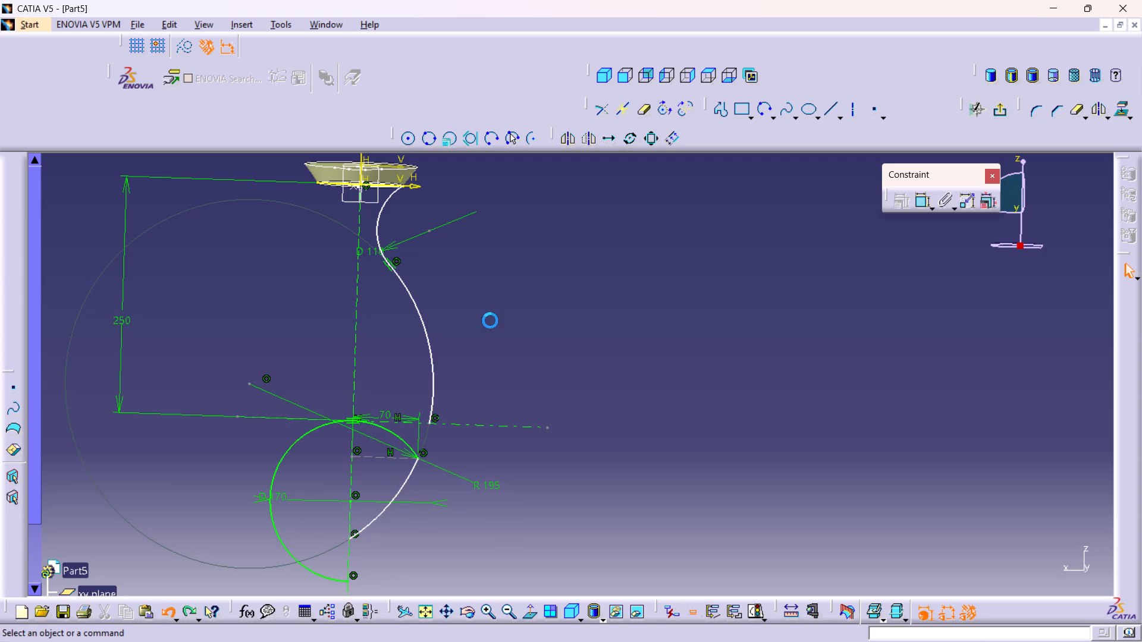
key(ctrl+z)
key(ctrl+z)
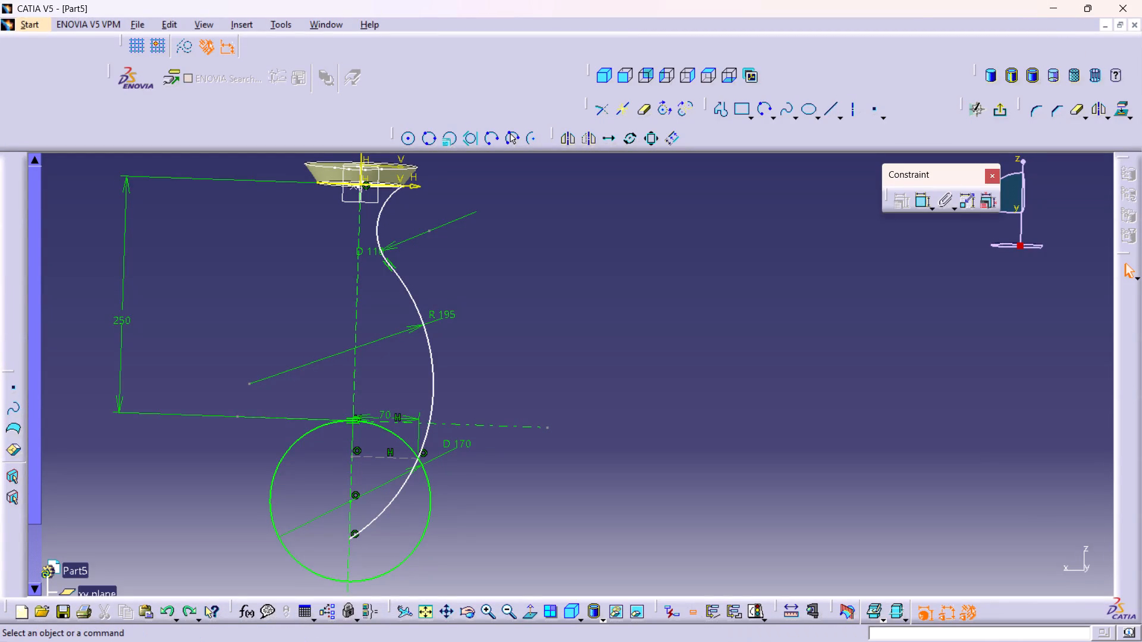
Examine where the 170 mm circle, the 195 mm radius arc and the 70 mm construction line meet.
middle_drag(448, 510, 409, 416)
right_click(448, 510)
middle_drag(440, 418, 719, 339)
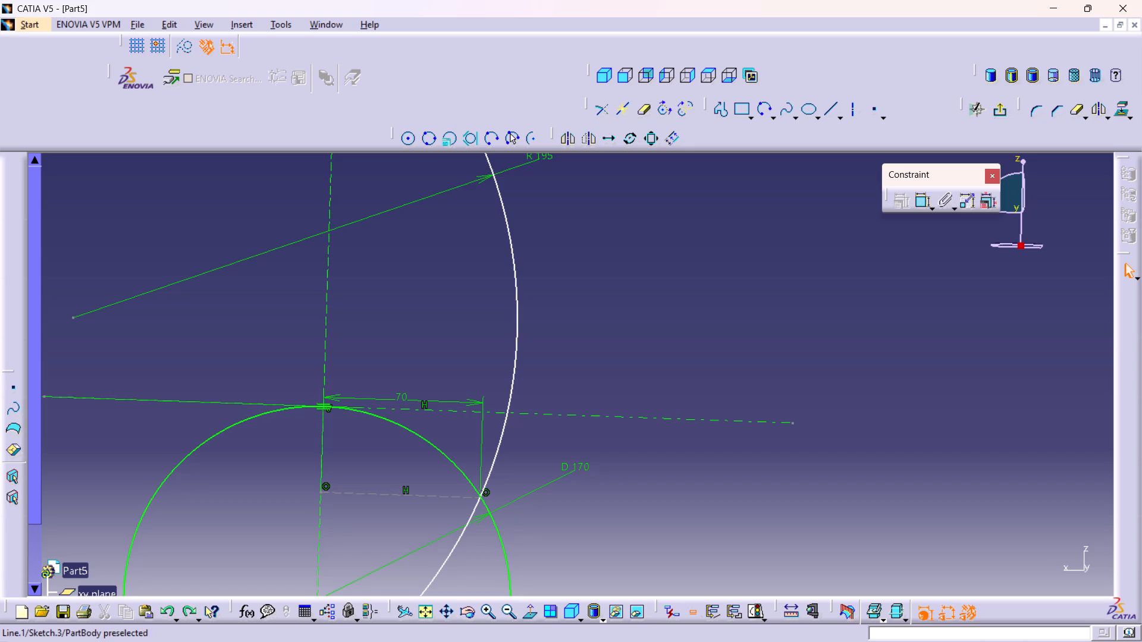
middle_drag(579, 336, 567, 354)
right_click(578, 342)
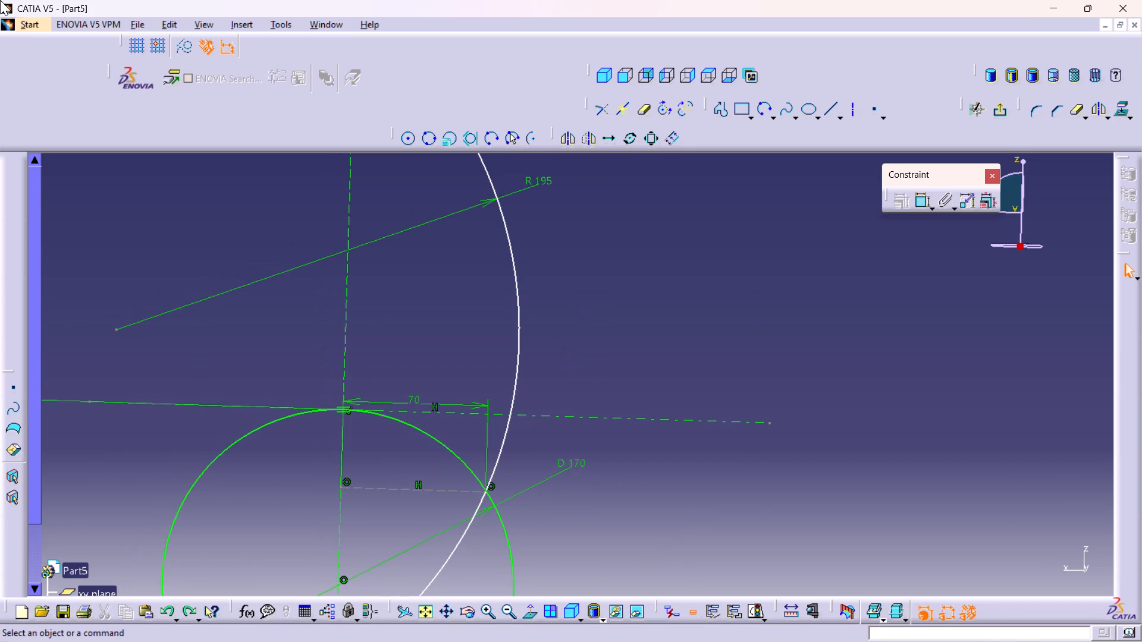
middle_click(595, 293)
right_click(595, 293)
middle_drag(563, 277, 542, 333)
right_click(563, 275)
middle_drag(563, 313, 566, 340)
right_click(563, 313)
middle_drag(583, 332, 581, 310)
right_click(585, 330)
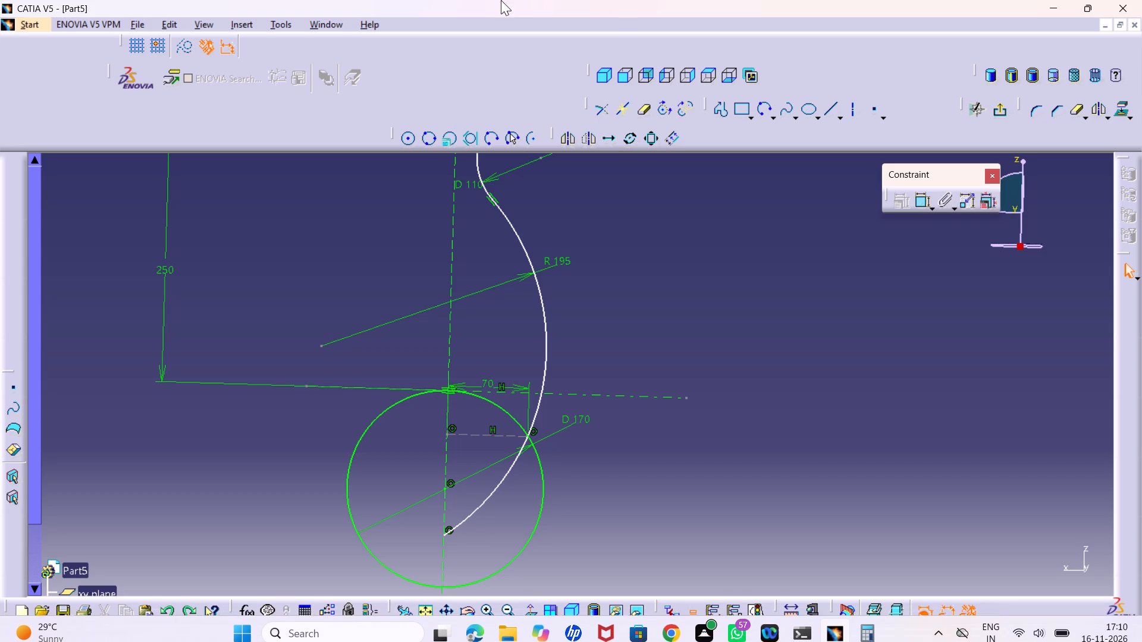
middle_drag(623, 347, 628, 367)
right_click(623, 346)
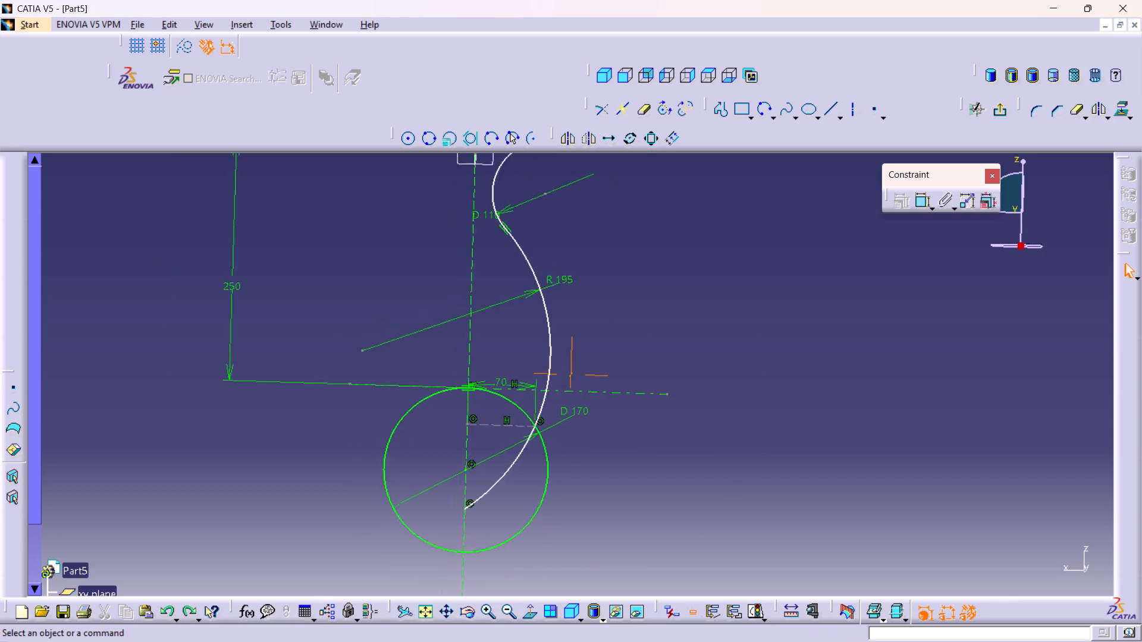
middle_drag(628, 367, 620, 314)
middle_drag(601, 363, 687, 256)
scroll(688, 259, up, 1)
middle_drag(688, 259, 667, 200)
right_click(688, 259)
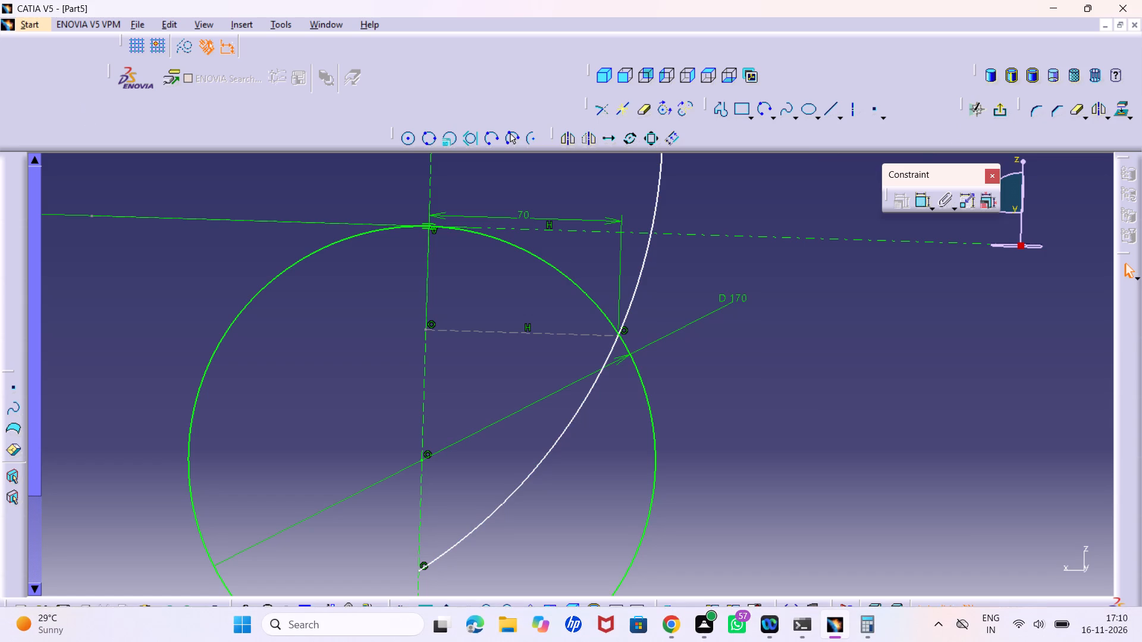
middle_drag(331, 339, 350, 401)
right_click(331, 339)
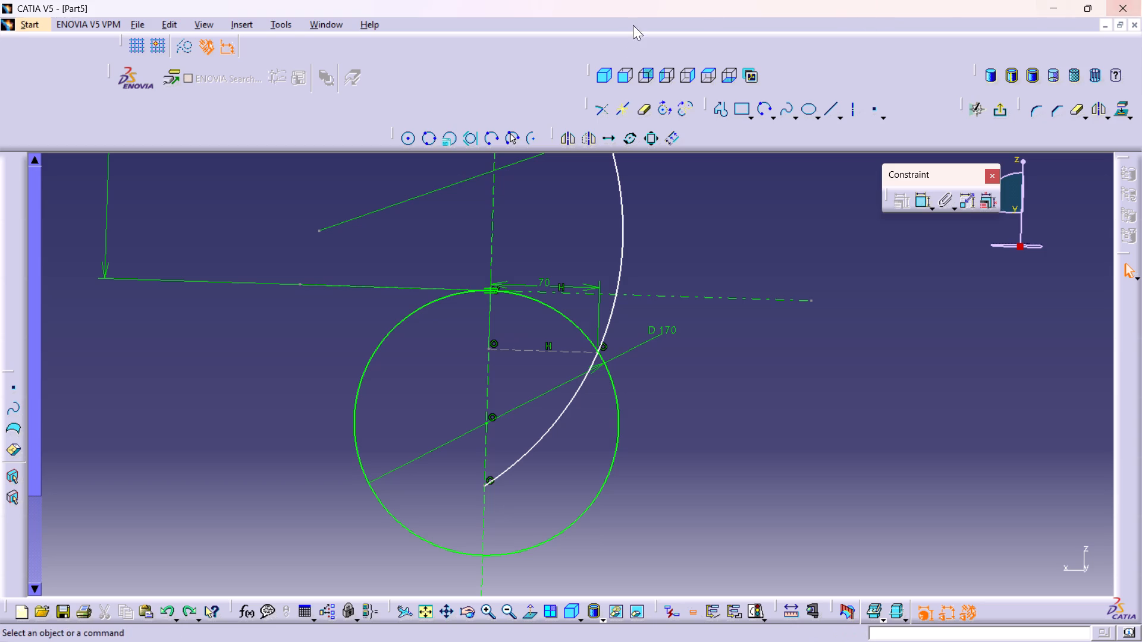
Quick Trim the 170 mm circle and 195 mm radius arc, keeping only the curved base from the vertical axis to their crossing and the arc above it.
double_click(640, 111)
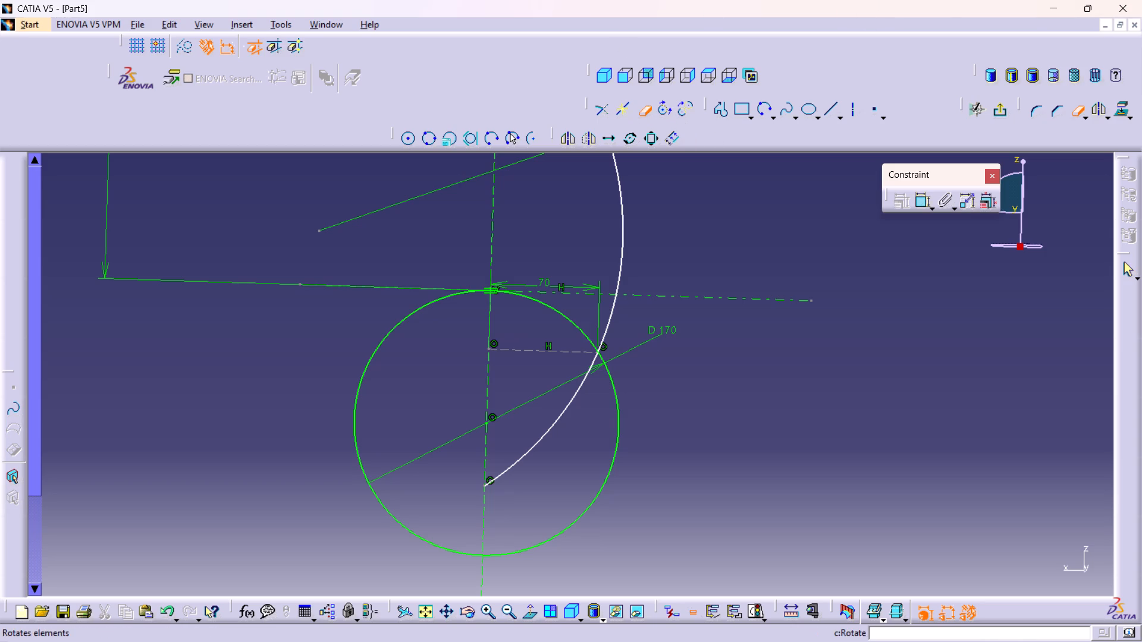
click(407, 317)
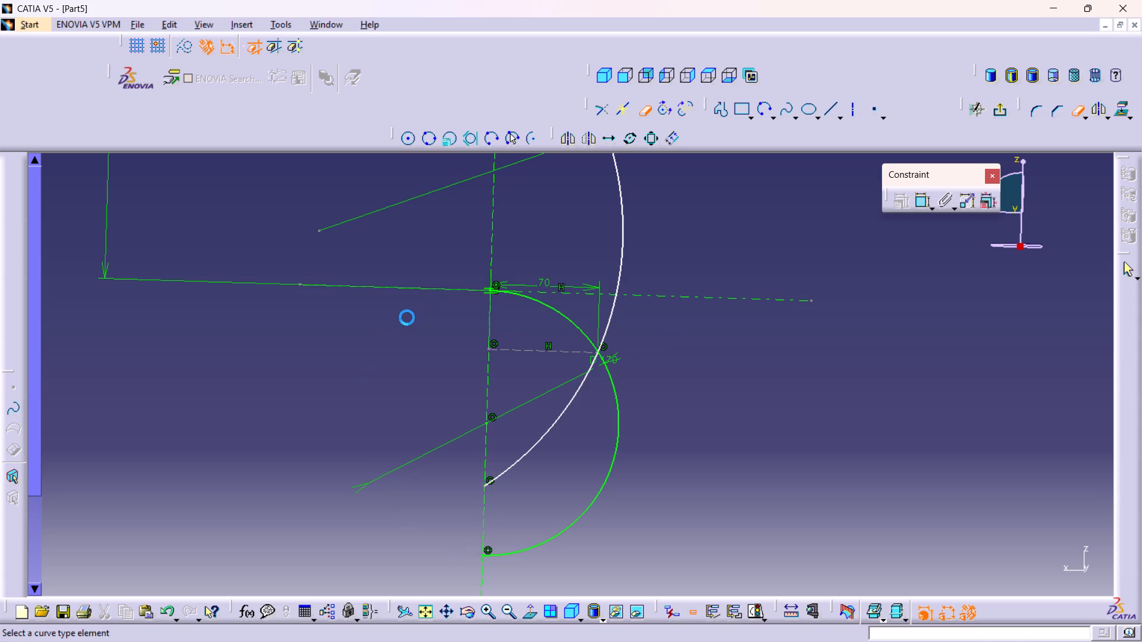
click(558, 414)
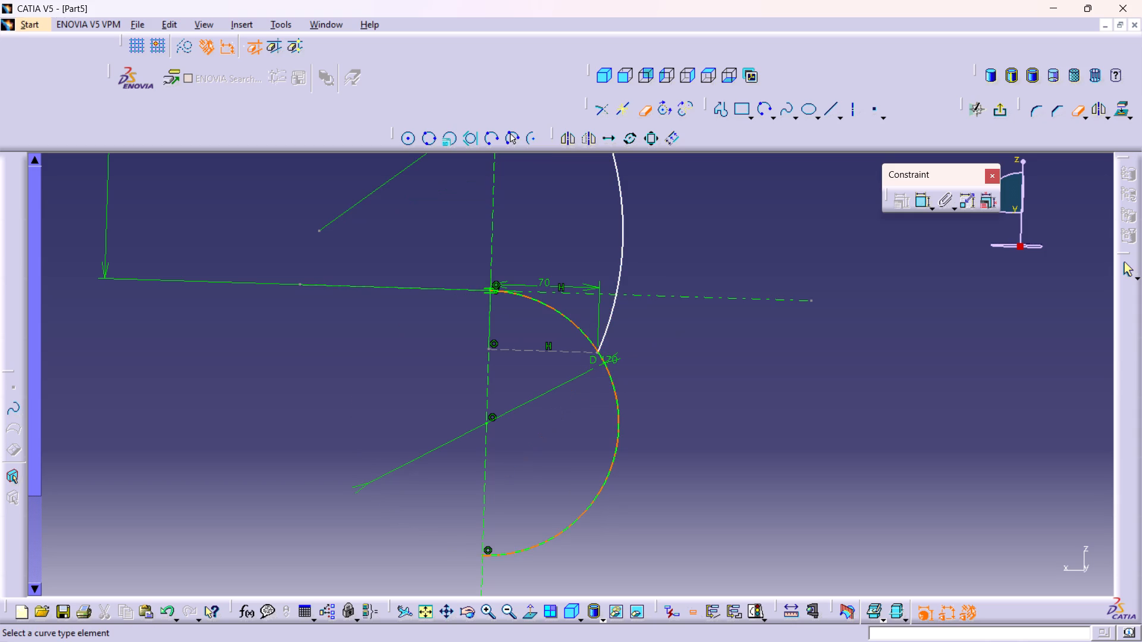
click(617, 426)
Examine the trimmed corner where the curved base, the side arc and the horizontal construction line meet.
middle_drag(586, 370, 564, 184)
right_click(586, 370)
middle_drag(634, 260, 604, 169)
right_click(634, 260)
middle_drag(795, 282, 573, 515)
middle_drag(737, 373, 699, 426)
middle_drag(688, 418, 647, 244)
right_click(688, 418)
scroll(680, 277, up, 1)
middle_drag(949, 398, 545, 511)
middle_drag(687, 470, 695, 483)
right_click(687, 470)
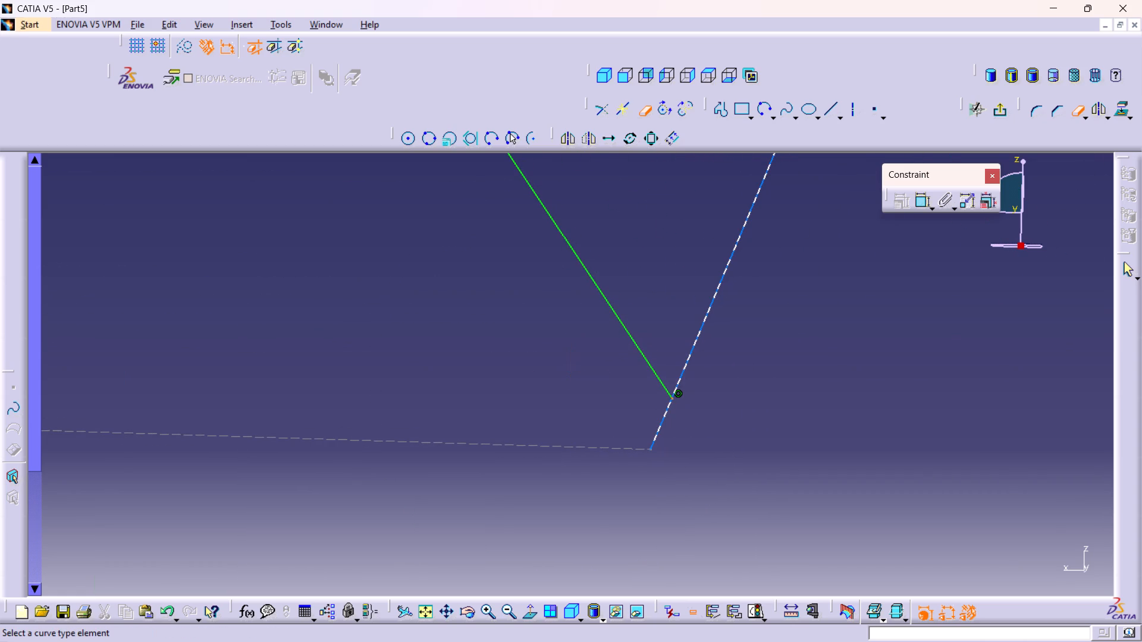
middle_drag(528, 422, 593, 619)
right_click(528, 422)
middle_drag(401, 399, 519, 587)
right_click(401, 399)
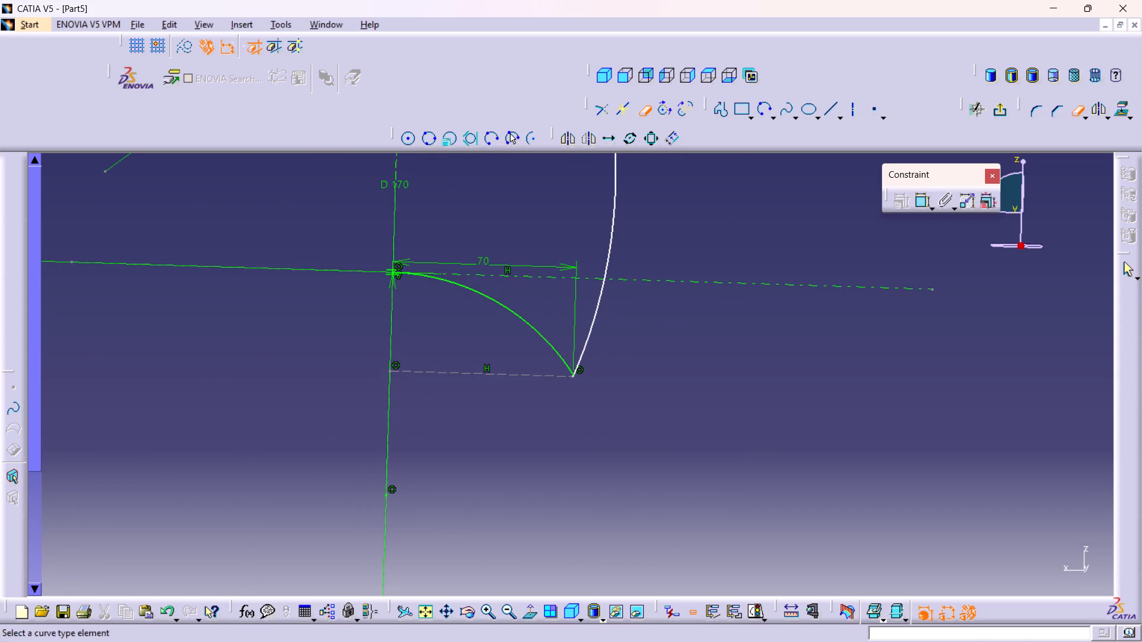
click(645, 106)
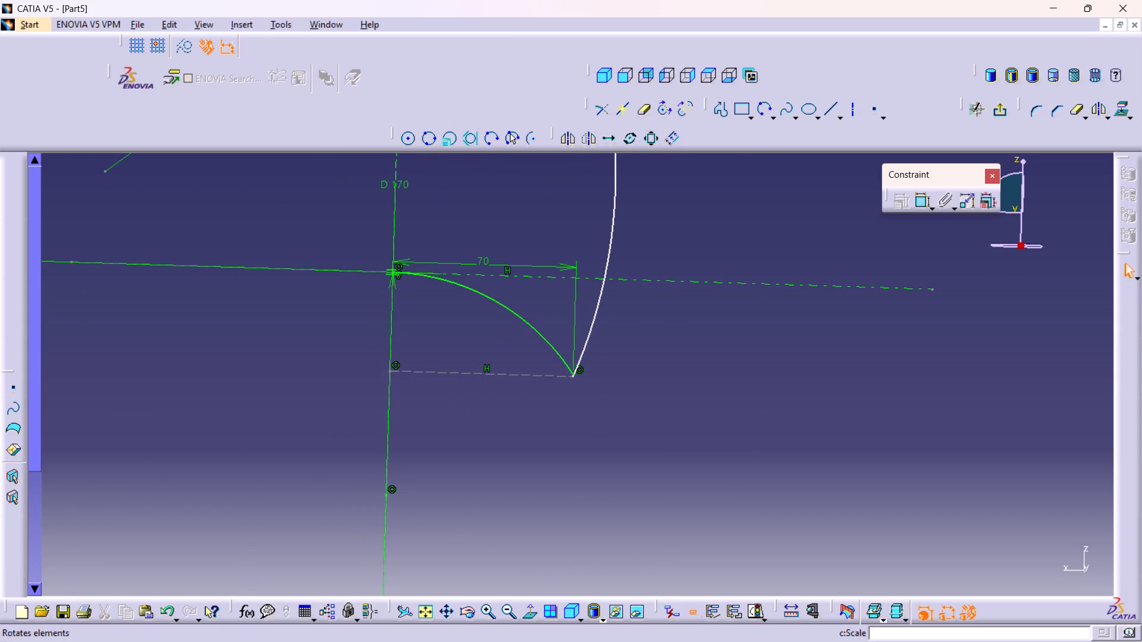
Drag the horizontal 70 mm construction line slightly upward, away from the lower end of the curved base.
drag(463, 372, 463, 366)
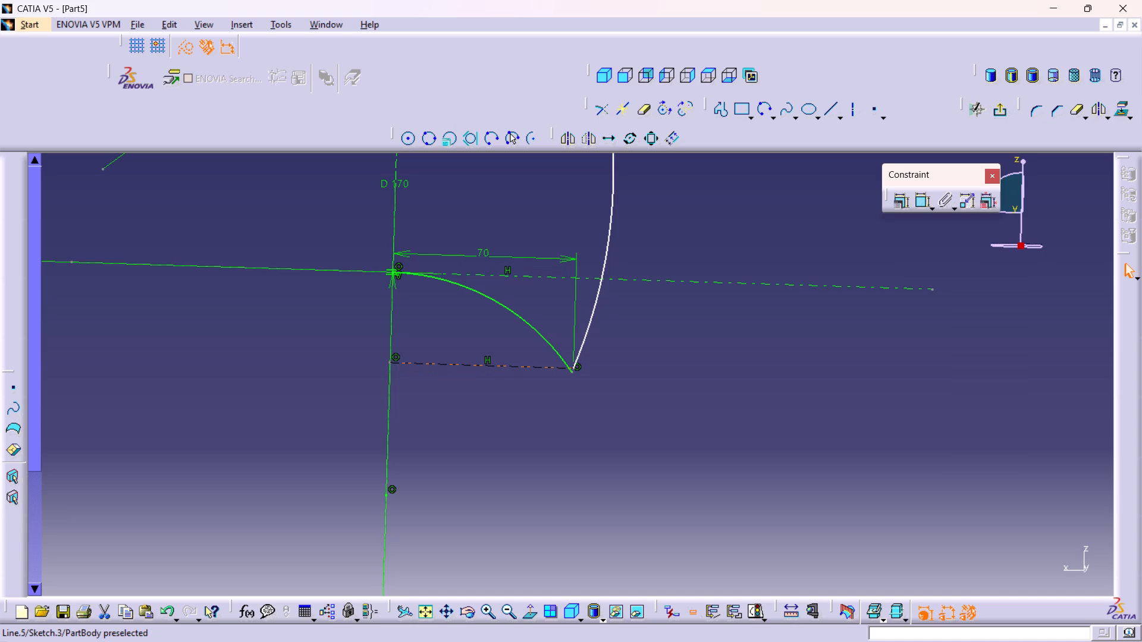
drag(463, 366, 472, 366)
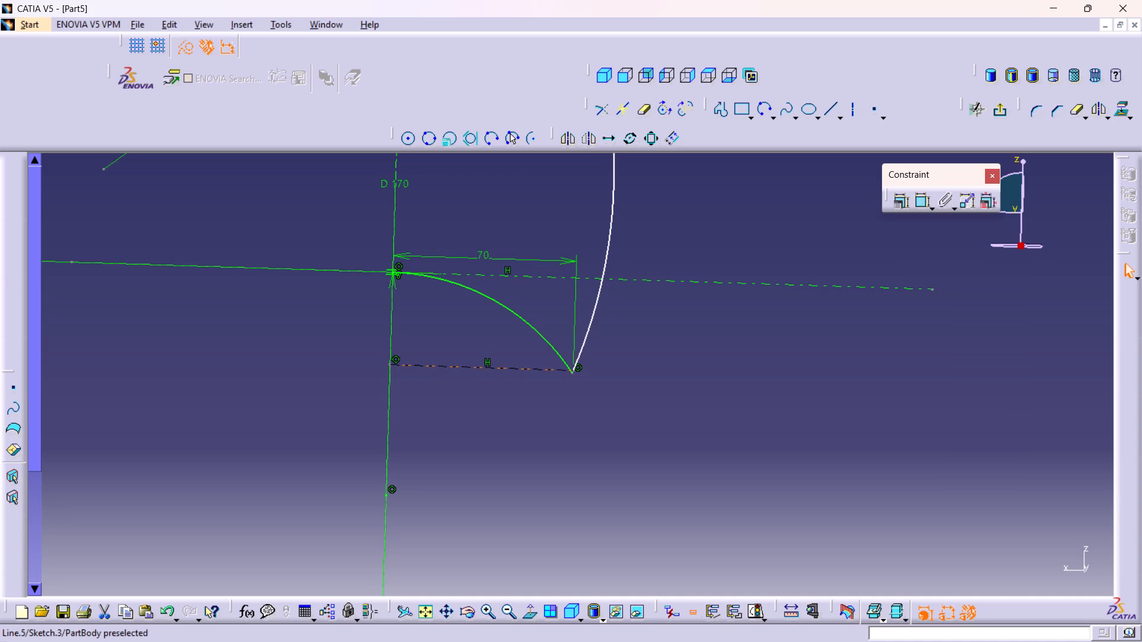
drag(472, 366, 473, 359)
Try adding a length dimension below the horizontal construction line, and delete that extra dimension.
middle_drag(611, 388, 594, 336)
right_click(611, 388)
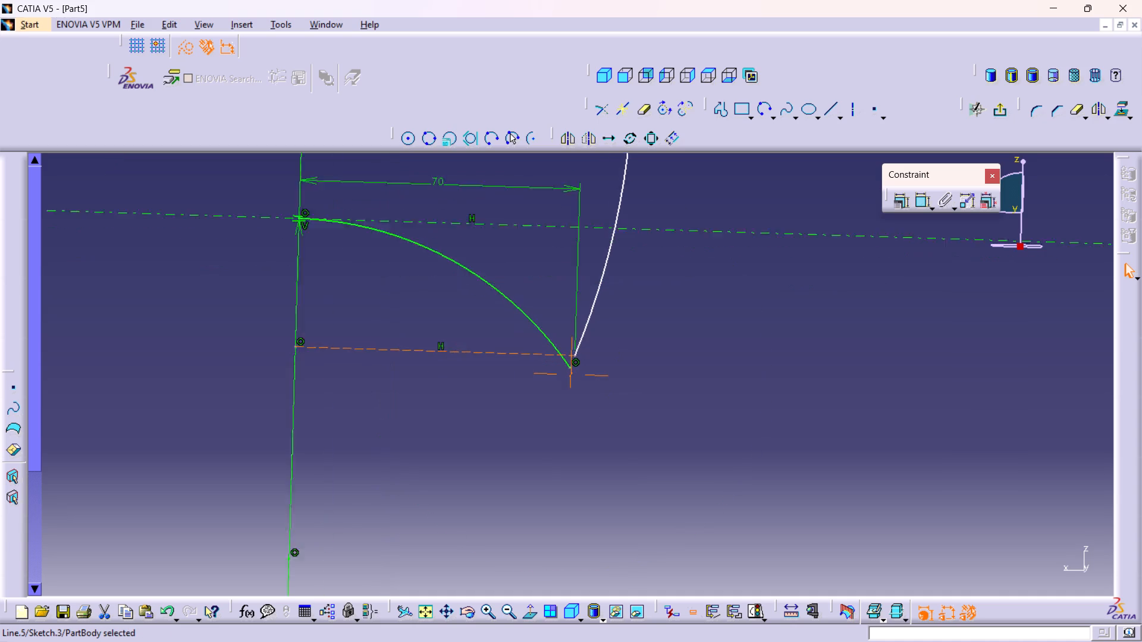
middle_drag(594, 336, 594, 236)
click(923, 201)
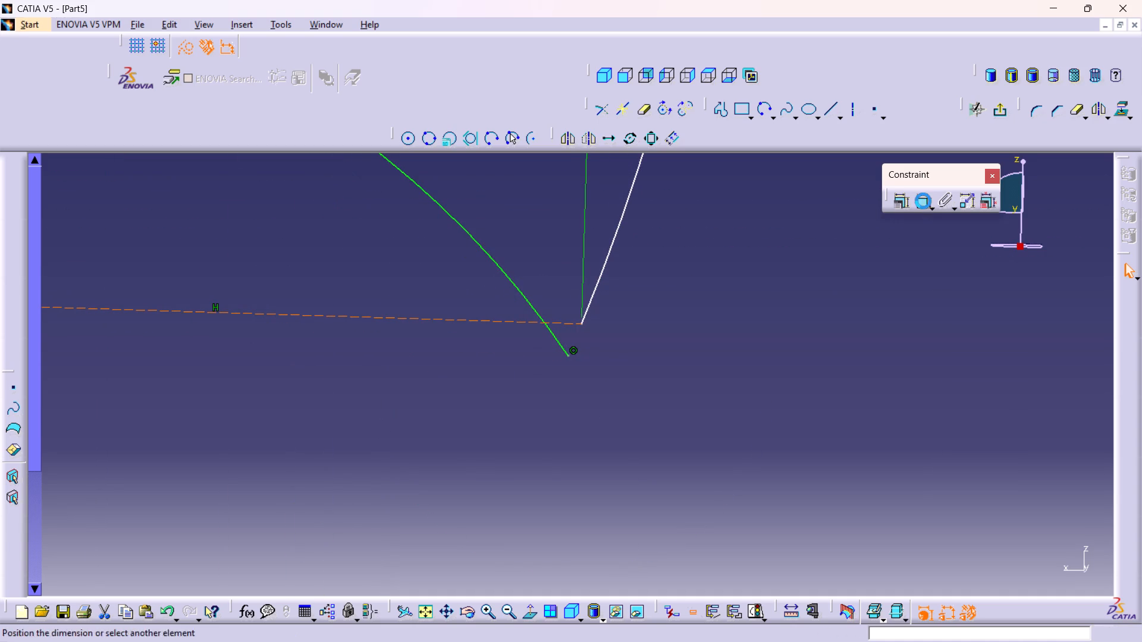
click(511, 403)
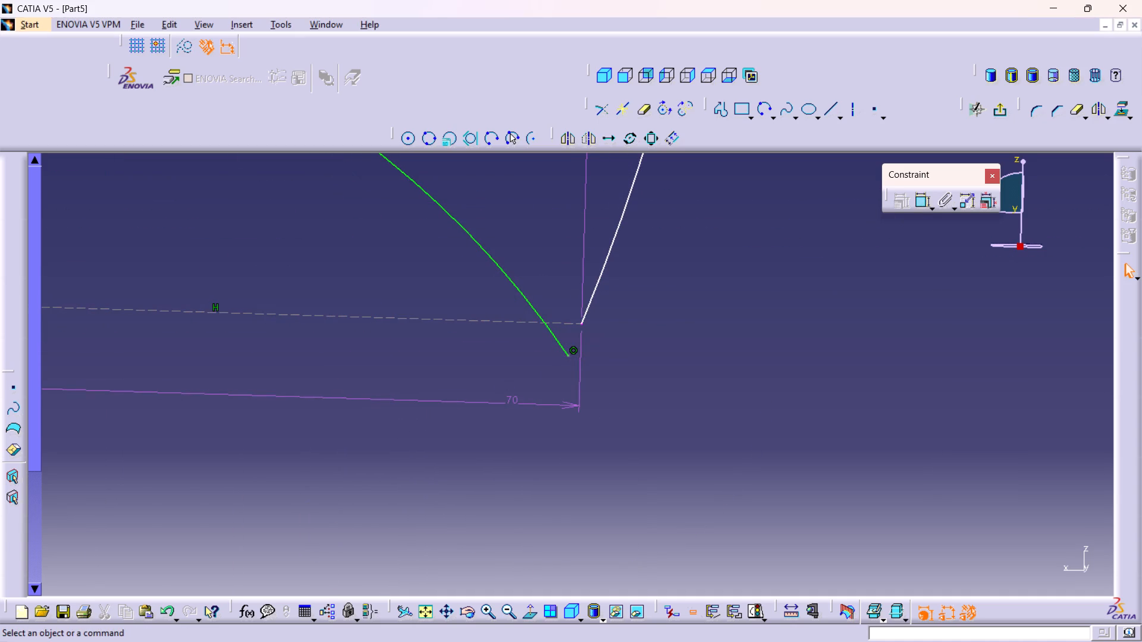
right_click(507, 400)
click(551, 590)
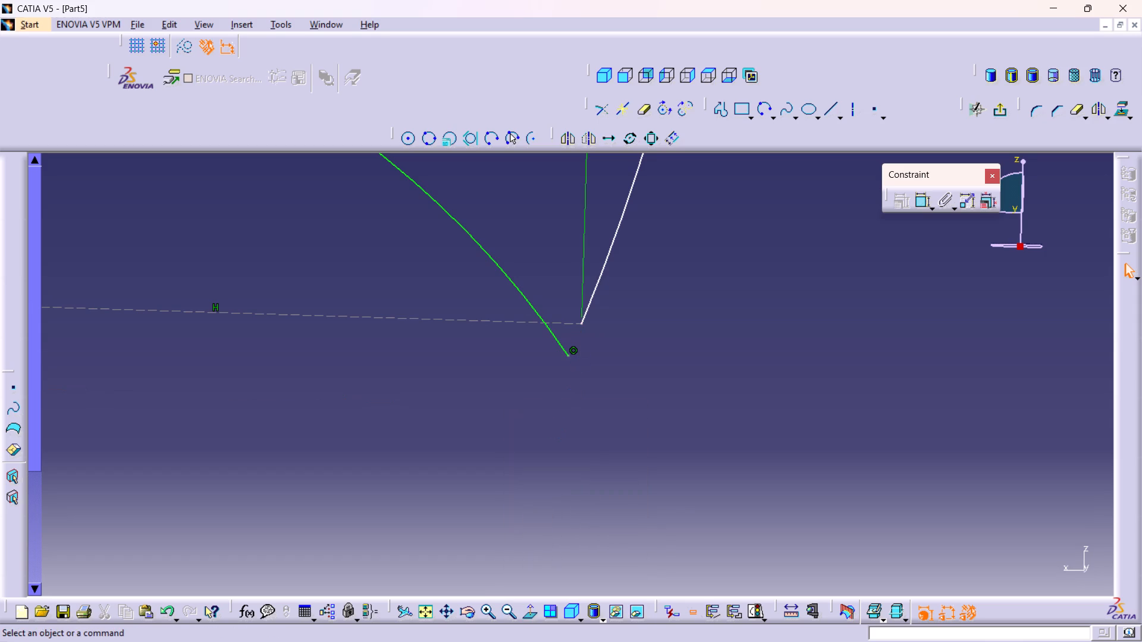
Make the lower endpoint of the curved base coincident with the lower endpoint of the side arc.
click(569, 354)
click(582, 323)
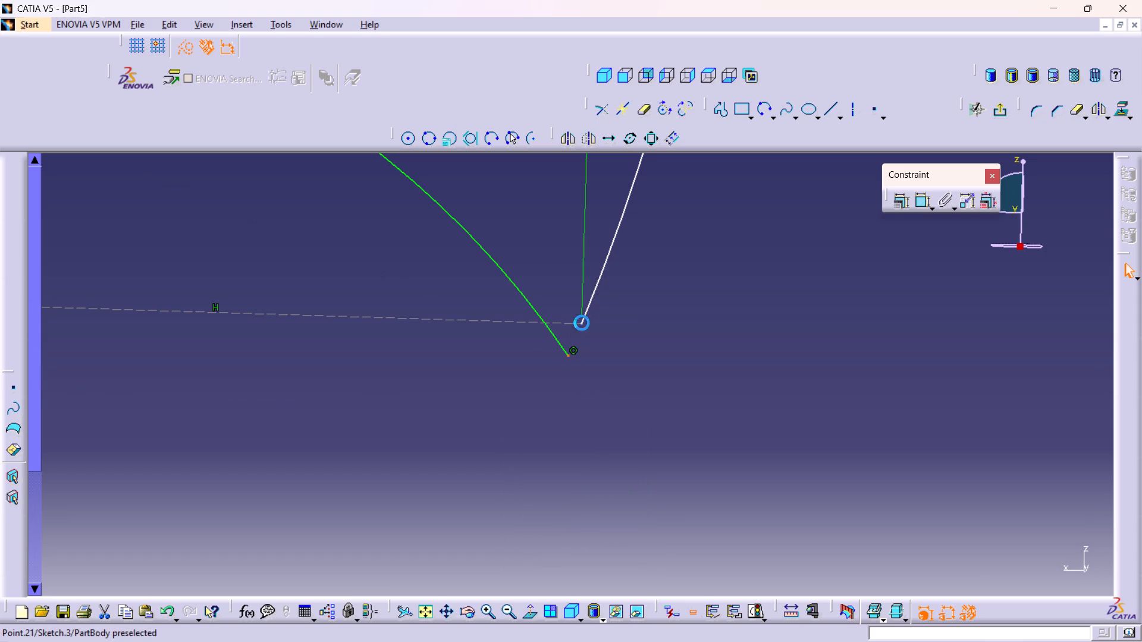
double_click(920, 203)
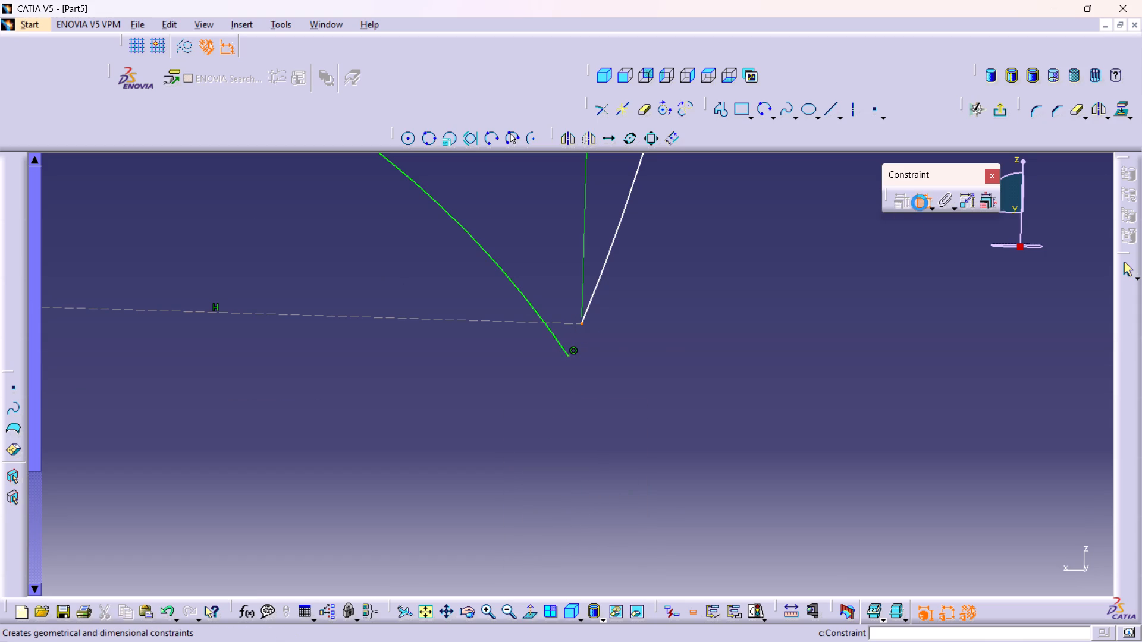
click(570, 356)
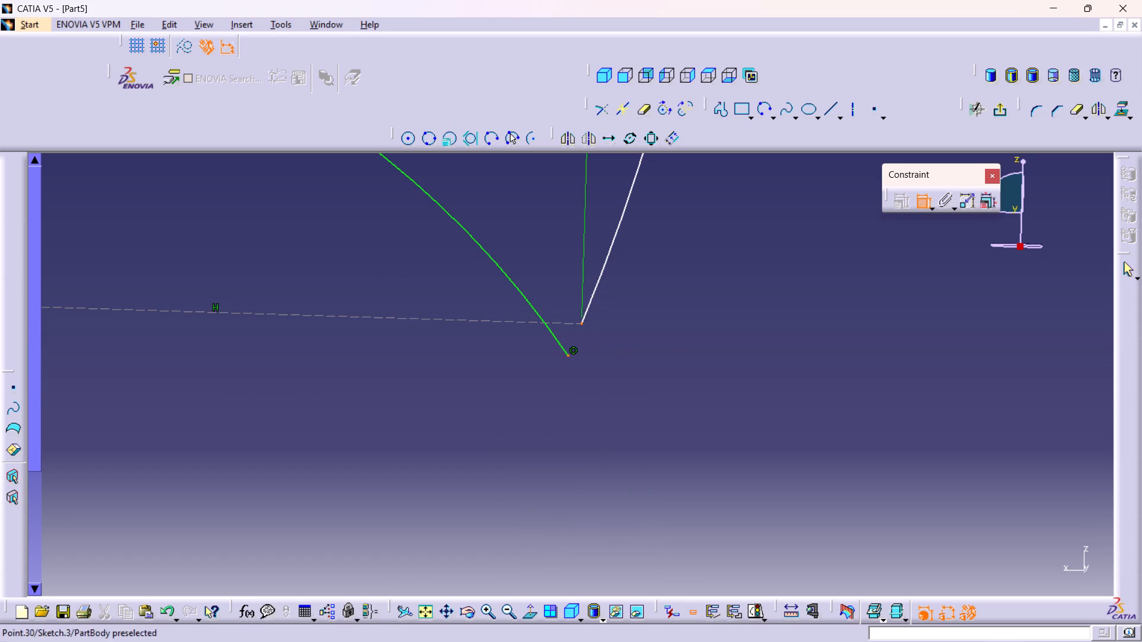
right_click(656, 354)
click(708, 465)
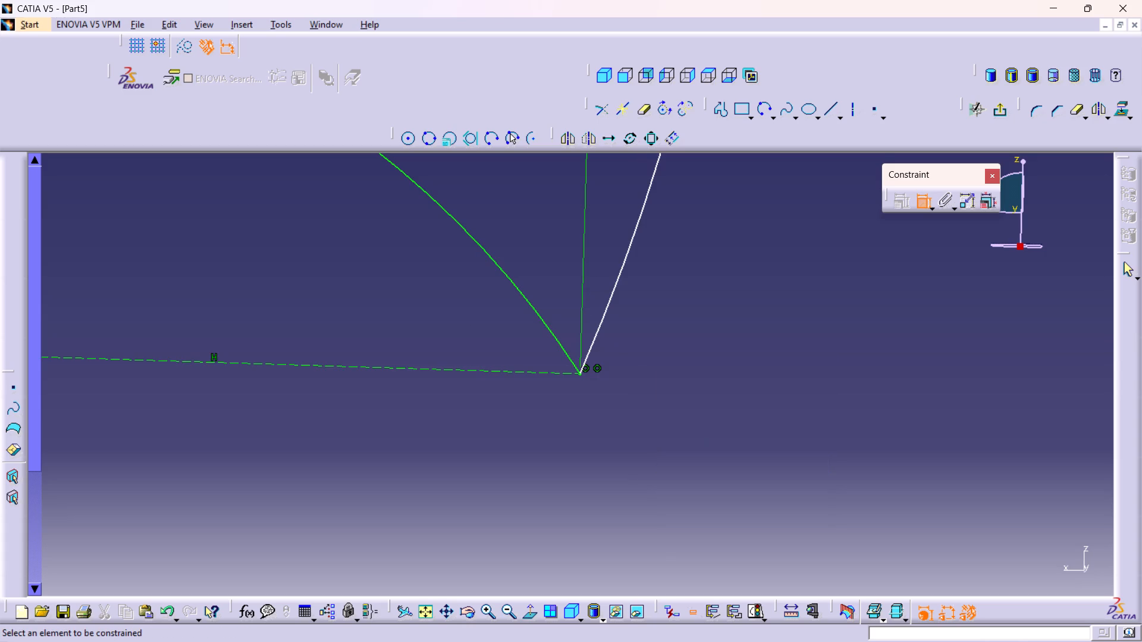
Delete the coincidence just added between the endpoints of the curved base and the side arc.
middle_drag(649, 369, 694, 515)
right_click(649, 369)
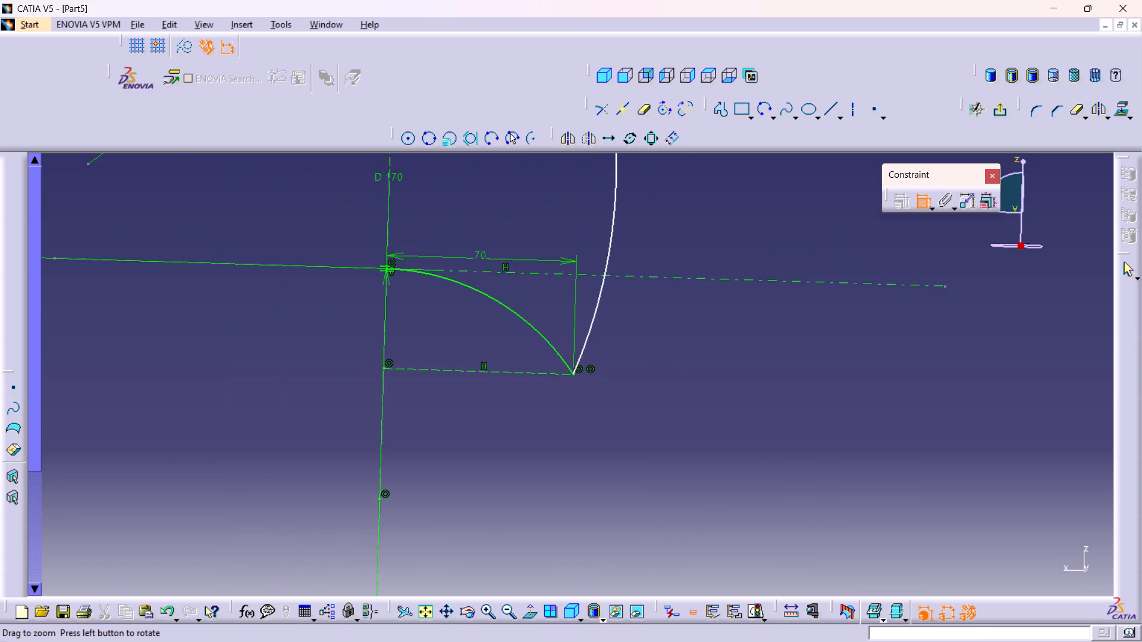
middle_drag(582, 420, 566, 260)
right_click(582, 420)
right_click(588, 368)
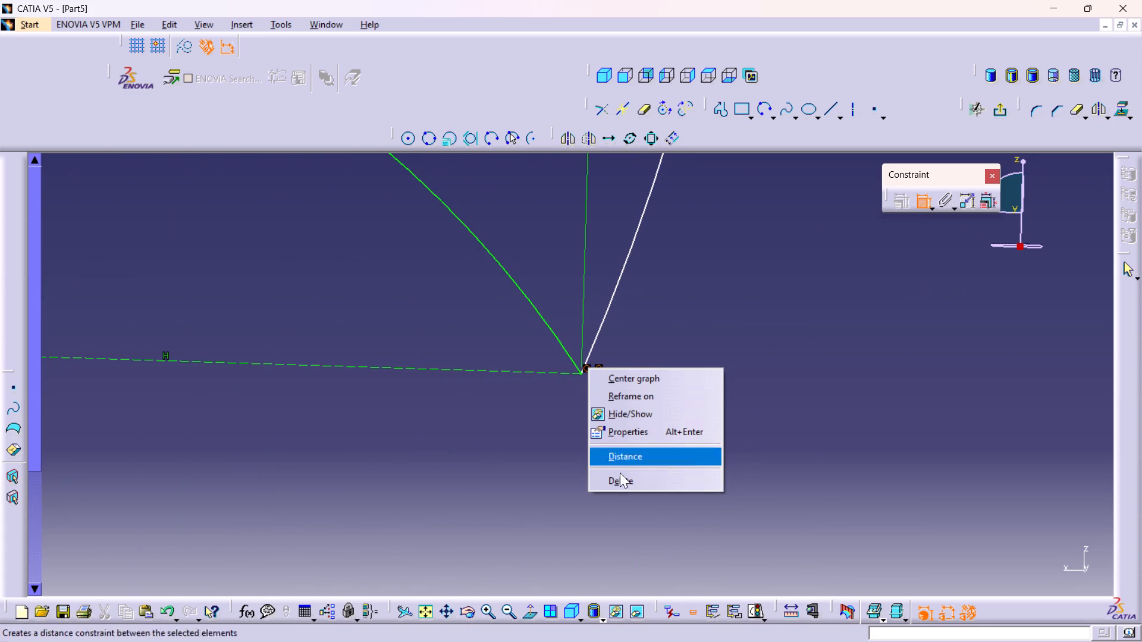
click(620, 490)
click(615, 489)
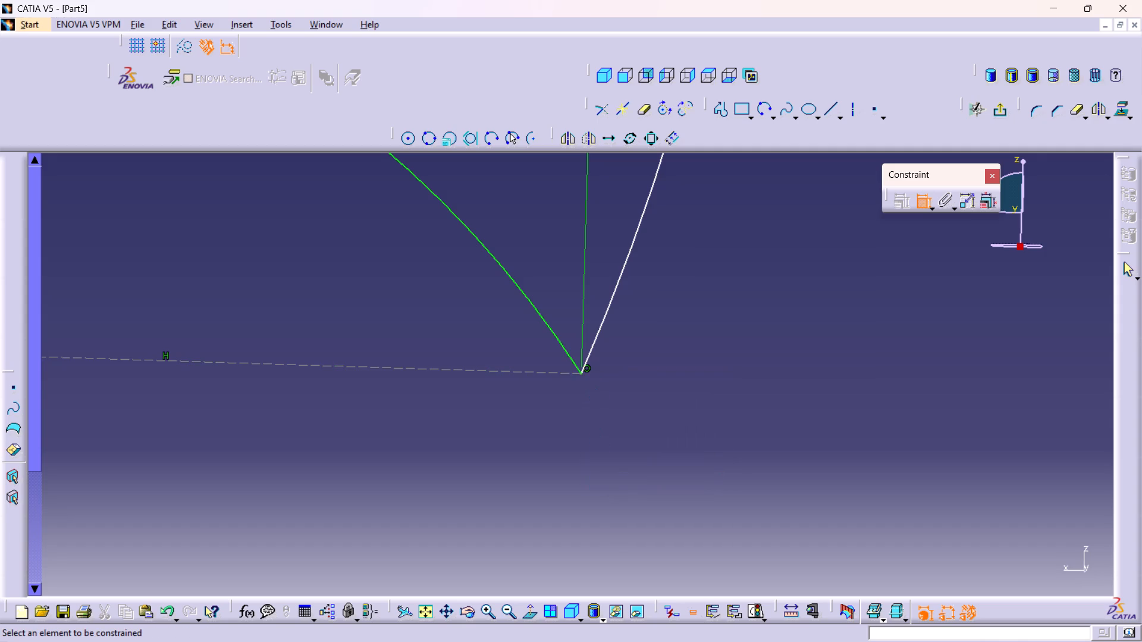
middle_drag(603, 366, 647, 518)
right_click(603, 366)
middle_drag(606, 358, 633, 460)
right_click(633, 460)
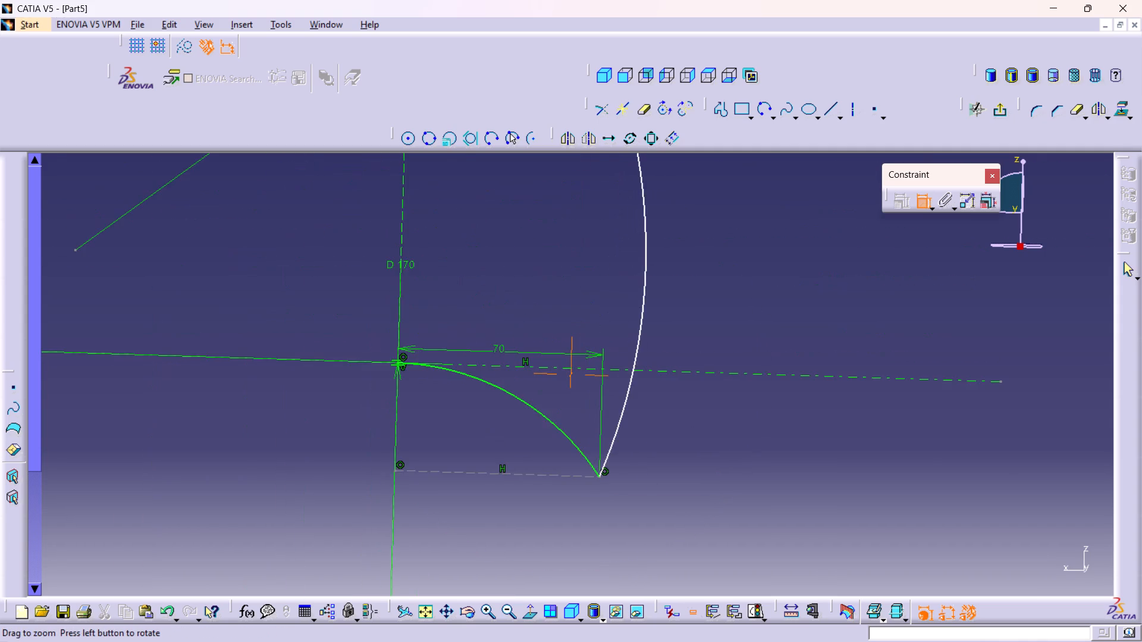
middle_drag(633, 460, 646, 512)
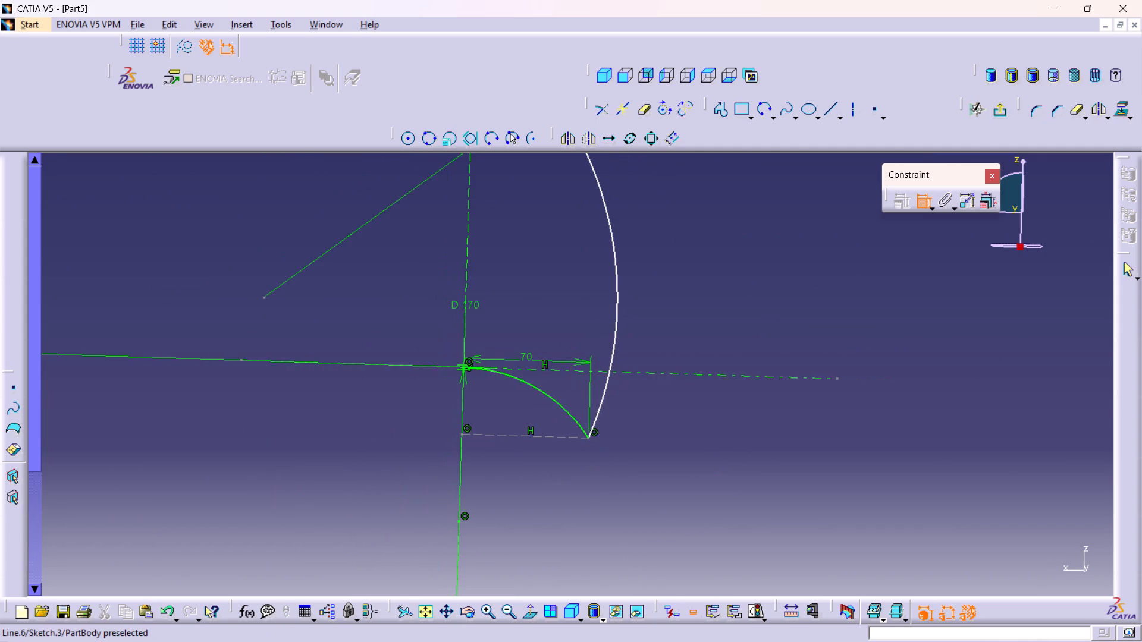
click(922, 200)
Drag the 195 mm radius side arc outward and downward so that its lower end extends past the curved base.
middle_drag(723, 263, 739, 339)
right_click(723, 263)
middle_drag(689, 311, 689, 342)
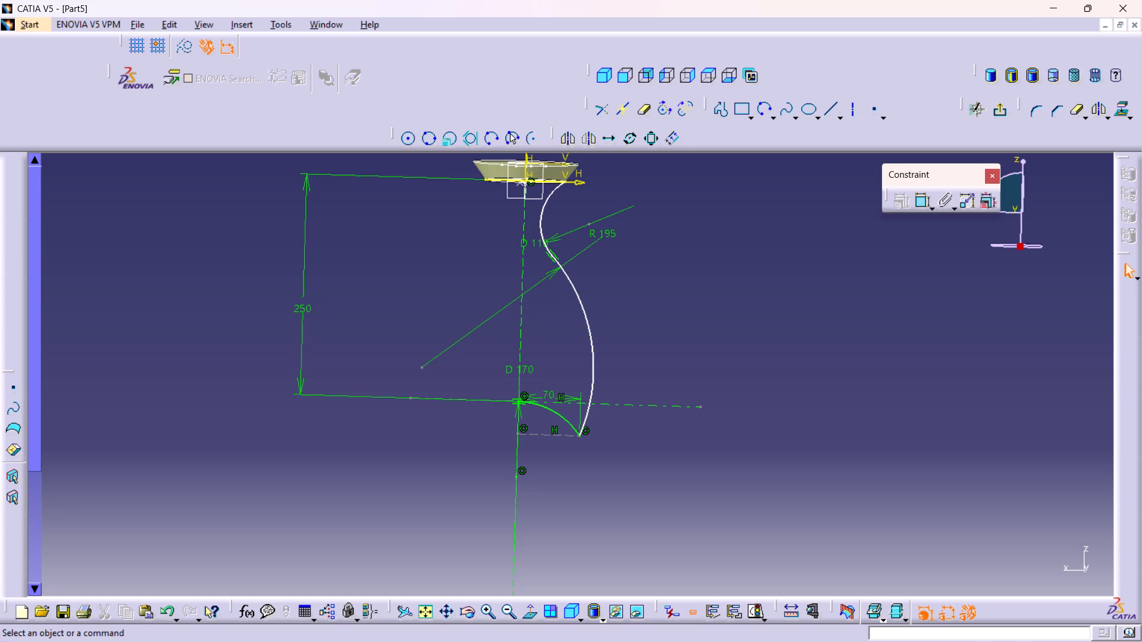
drag(594, 379, 594, 376)
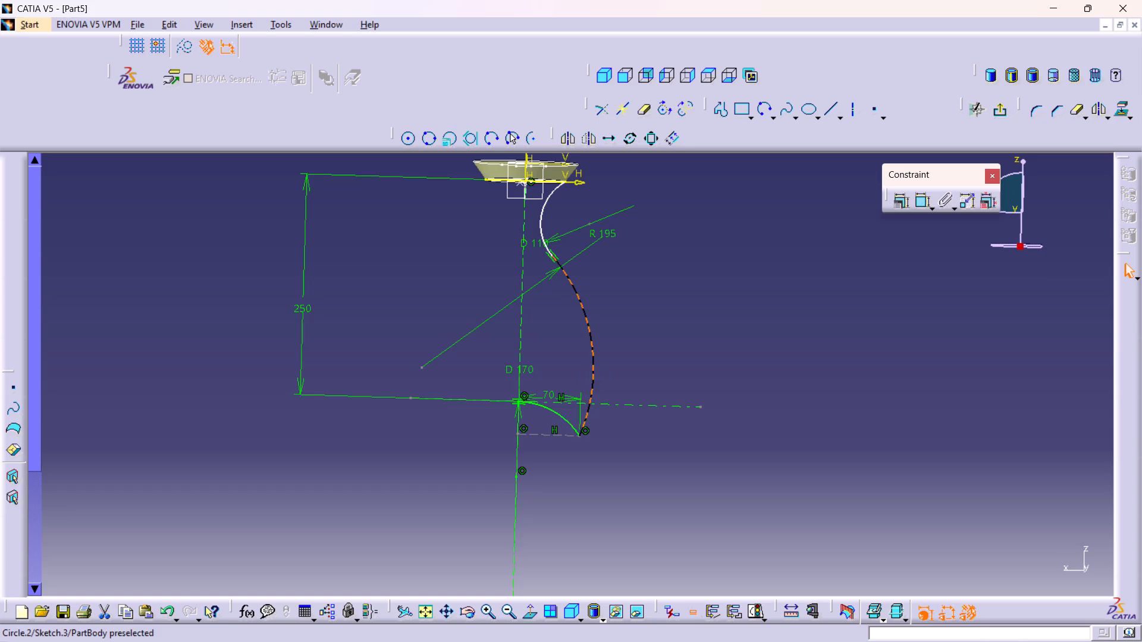
drag(594, 376, 614, 401)
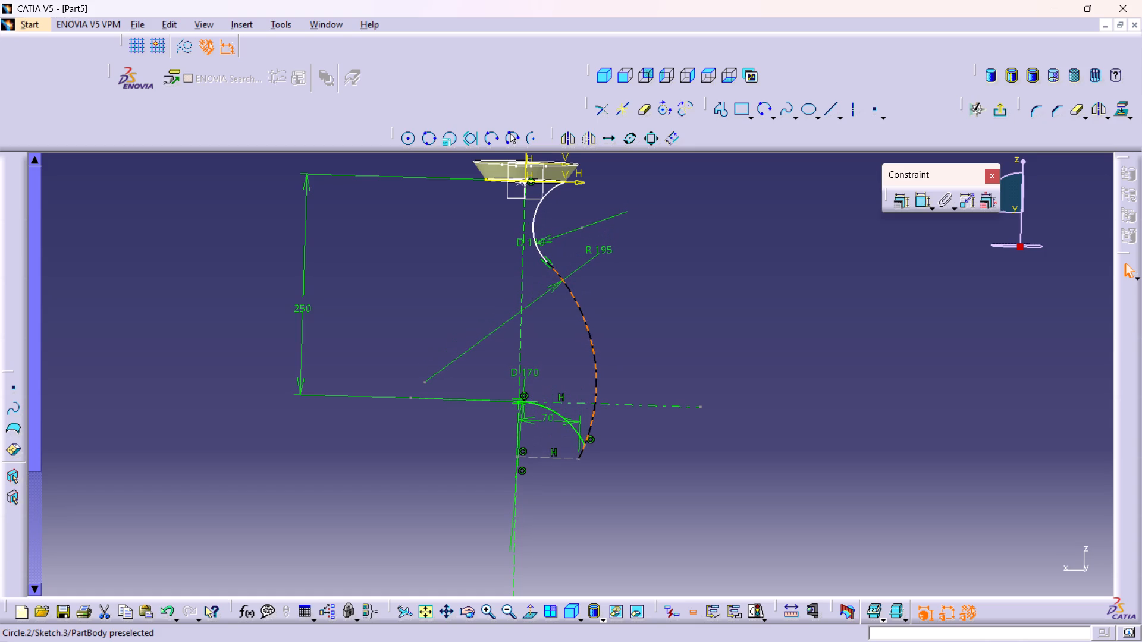
drag(614, 401, 589, 395)
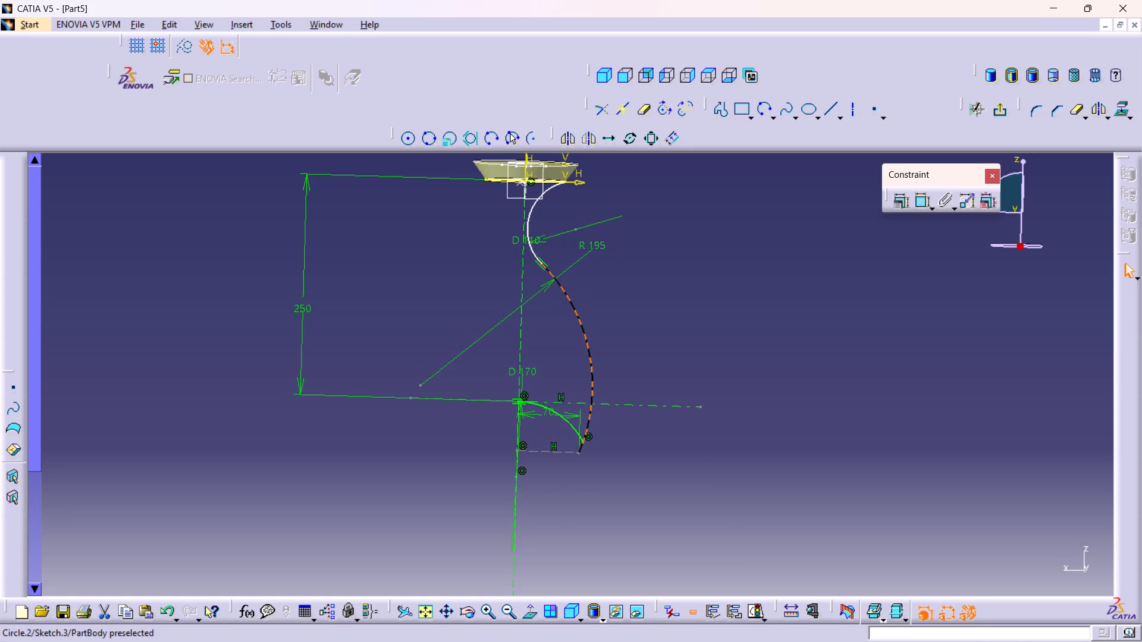
drag(589, 395, 641, 398)
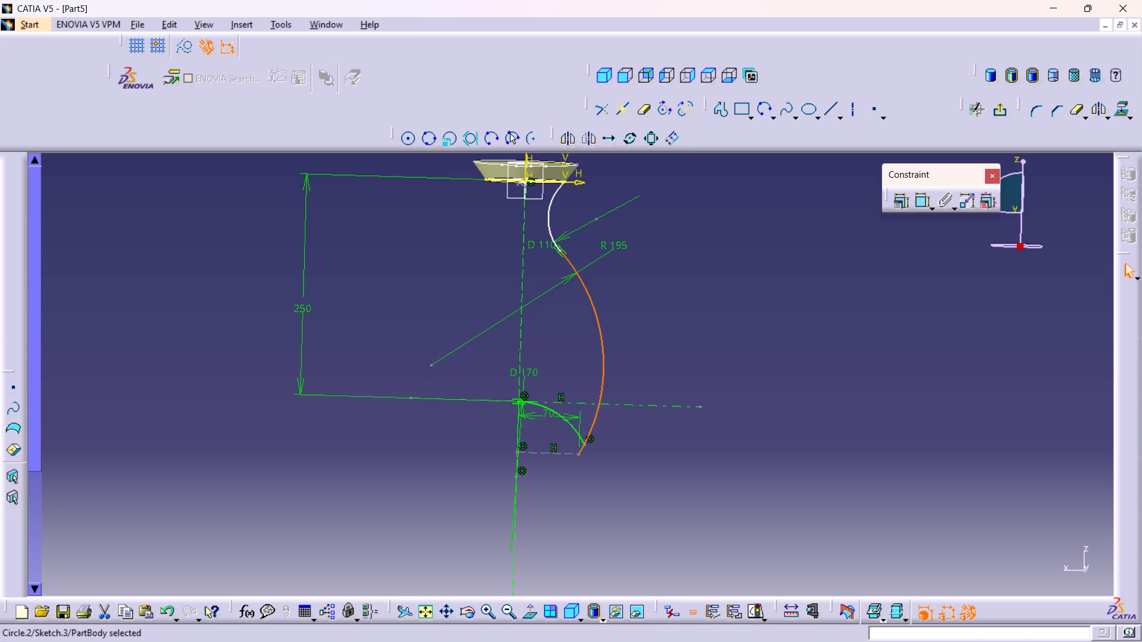
click(612, 459)
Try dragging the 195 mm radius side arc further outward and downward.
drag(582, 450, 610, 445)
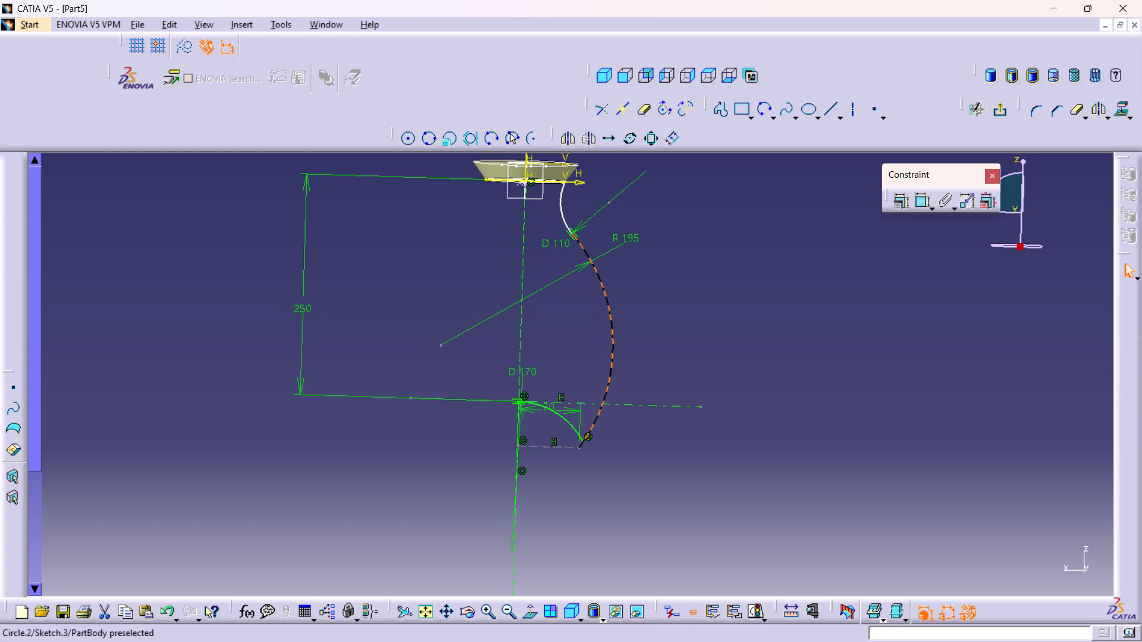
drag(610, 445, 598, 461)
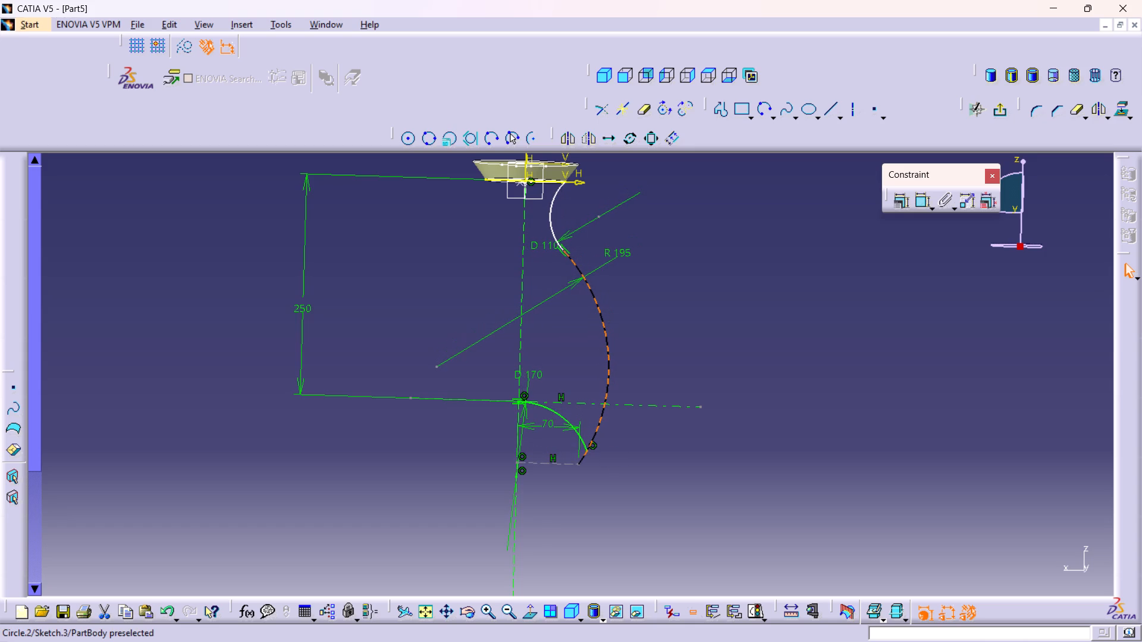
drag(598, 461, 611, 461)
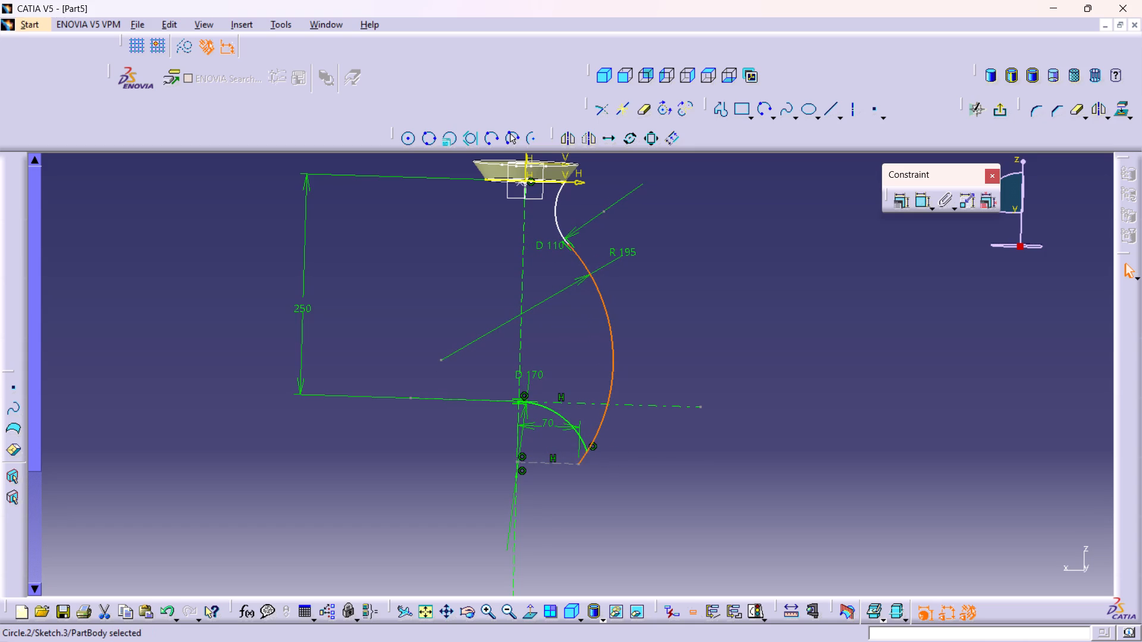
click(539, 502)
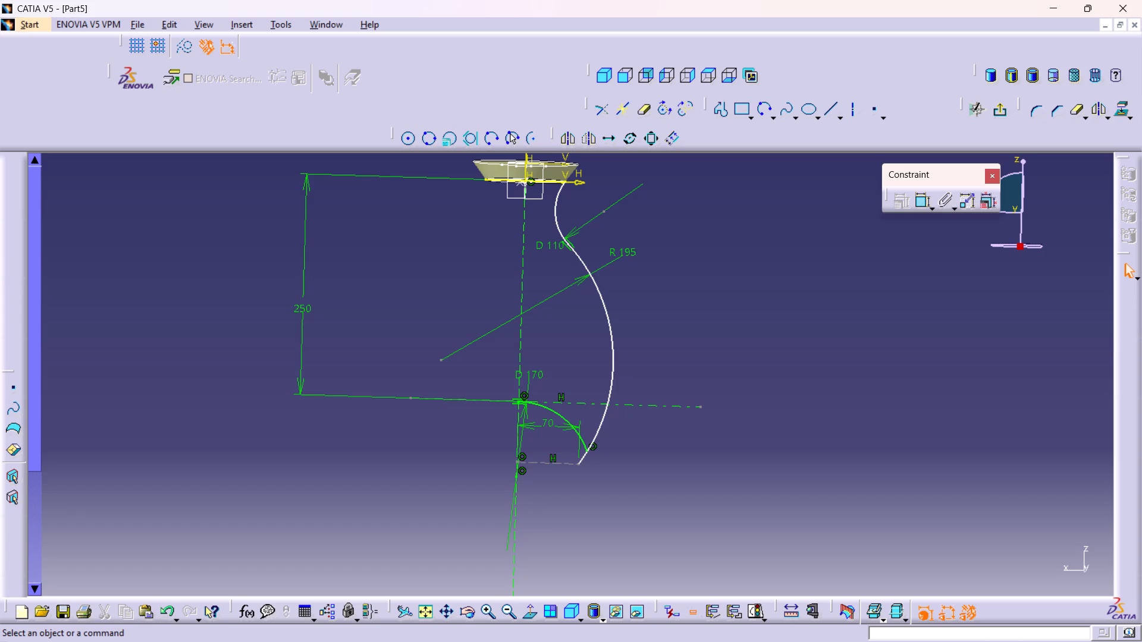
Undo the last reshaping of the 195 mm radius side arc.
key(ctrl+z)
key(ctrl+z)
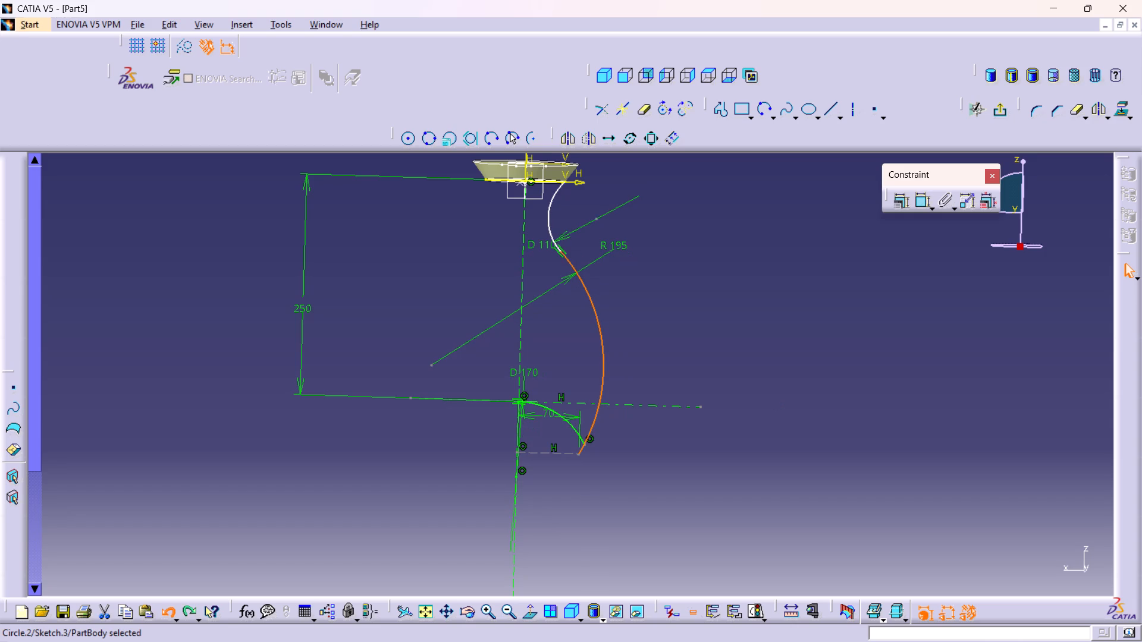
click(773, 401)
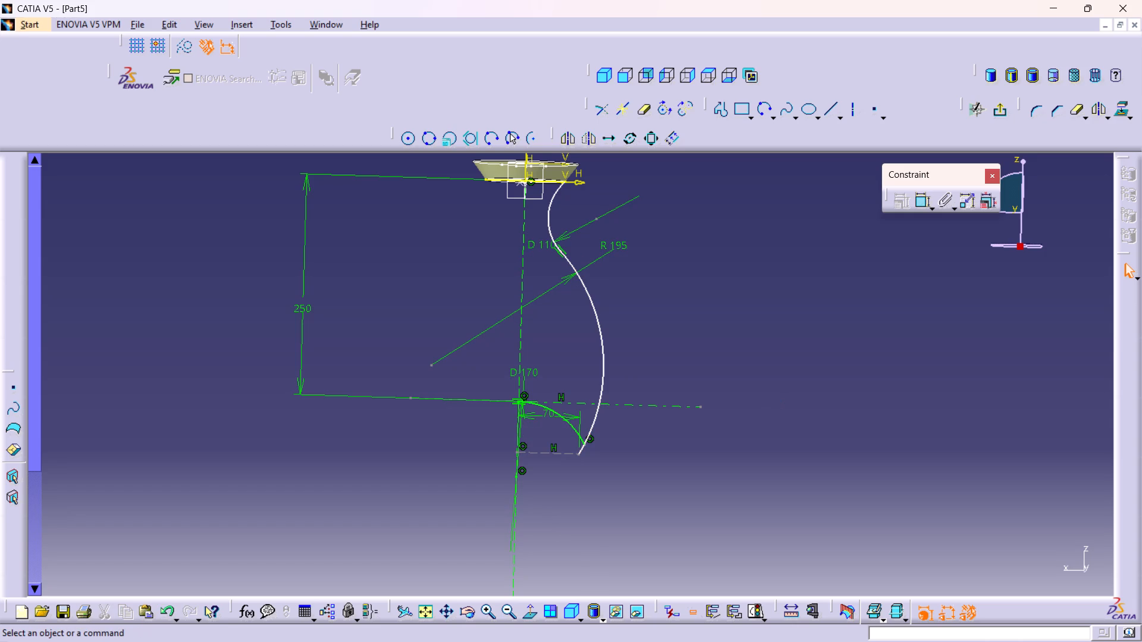
View the sketch plane squarely and reposition the 170 mm diameter dimension diagonally across the curved base, with its label below the curve.
click(536, 616)
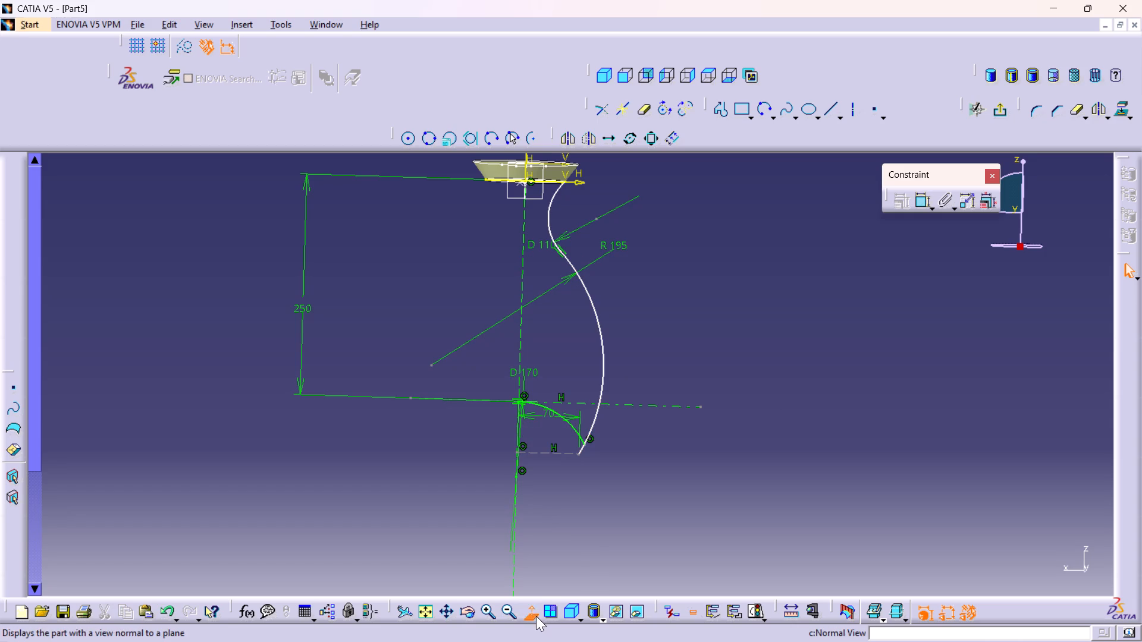
middle_drag(545, 488, 540, 385)
right_click(545, 488)
middle_drag(518, 491, 563, 308)
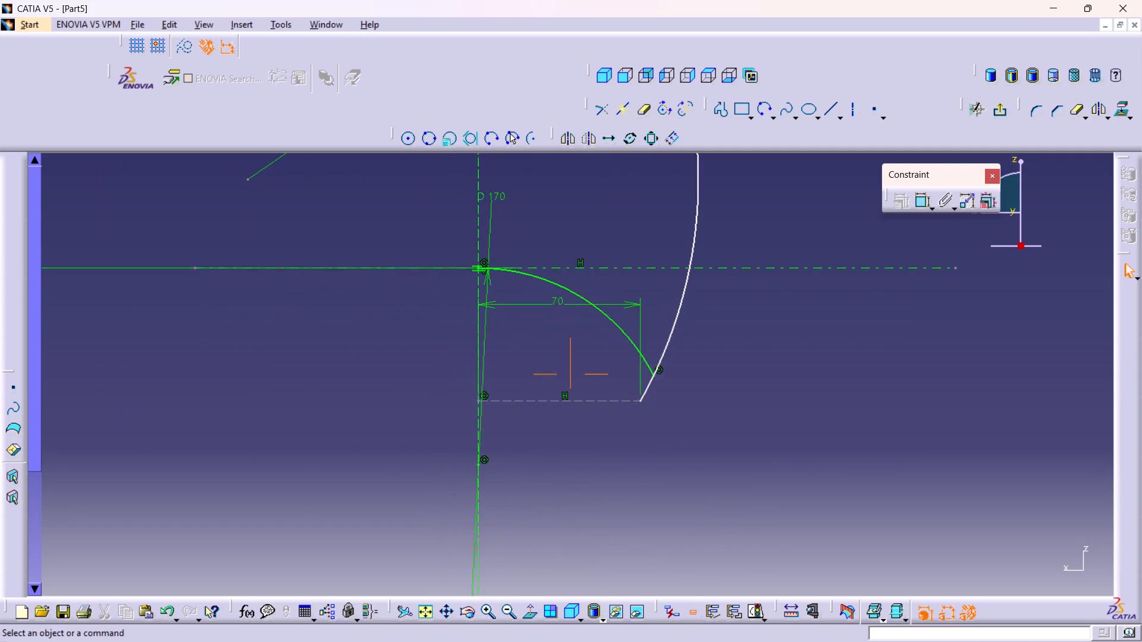
middle_drag(563, 308, 563, 307)
drag(494, 194, 555, 221)
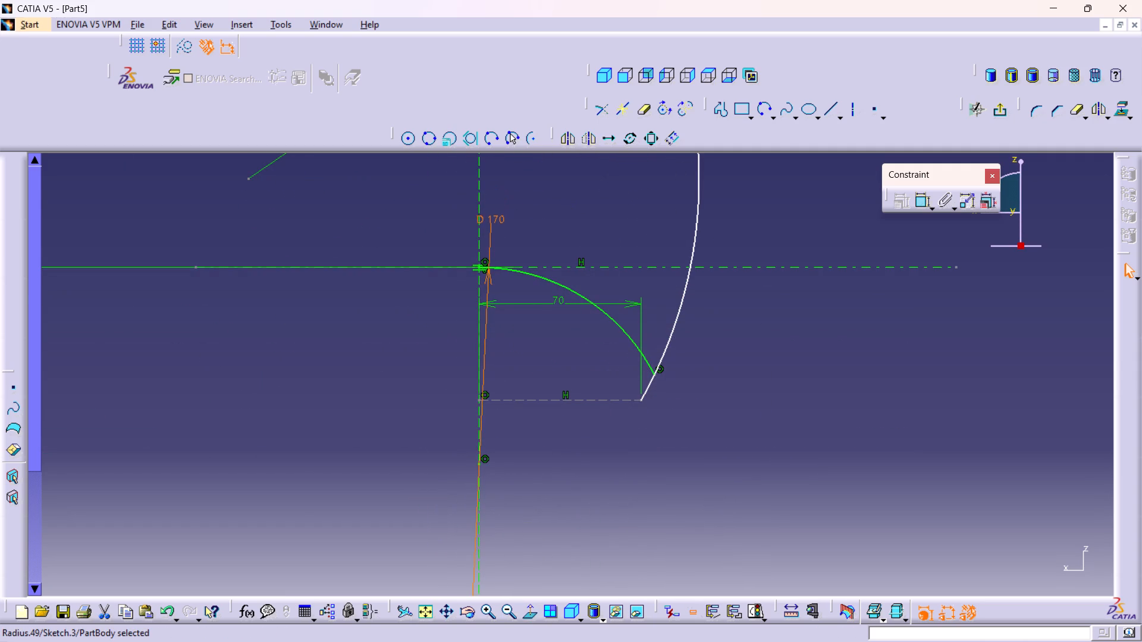
drag(555, 221, 566, 226)
drag(490, 280, 579, 351)
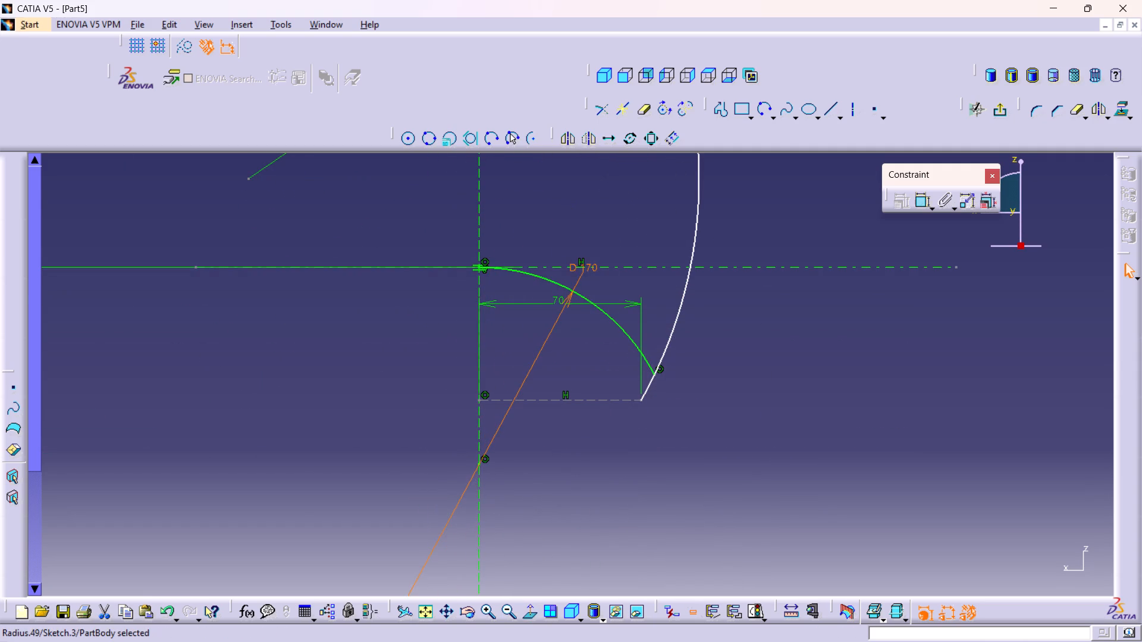
drag(579, 351, 559, 420)
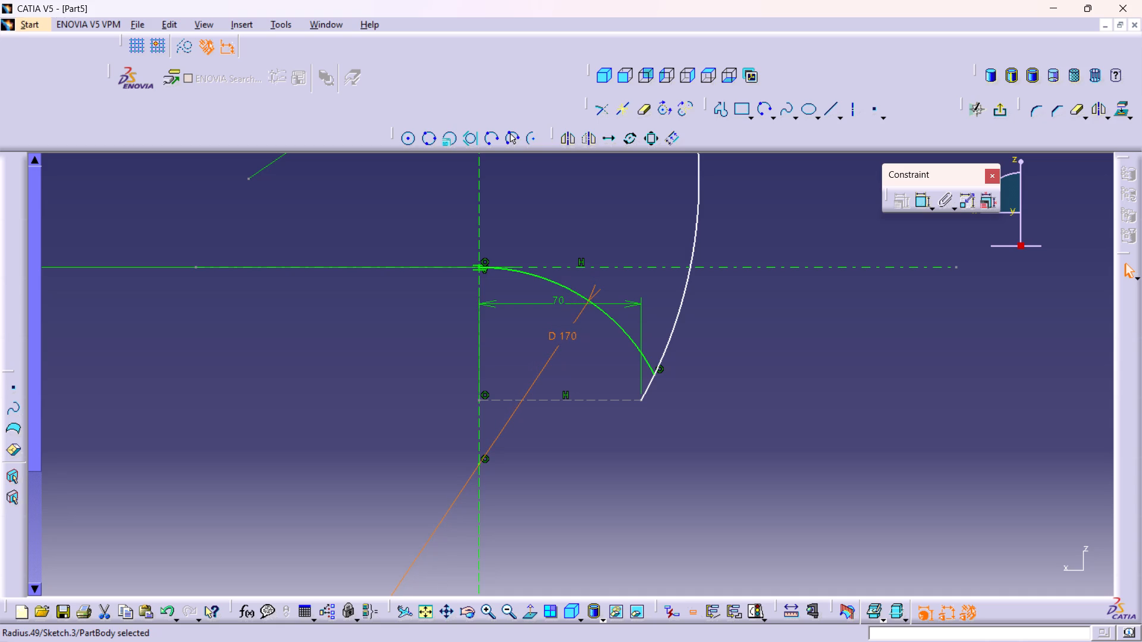
click(682, 515)
Sketch a horizontal profile line about 16 mm long outward from where the 170 mm base curve meets the 195 mm radius side arc.
middle_drag(683, 322, 717, 449)
right_click(683, 322)
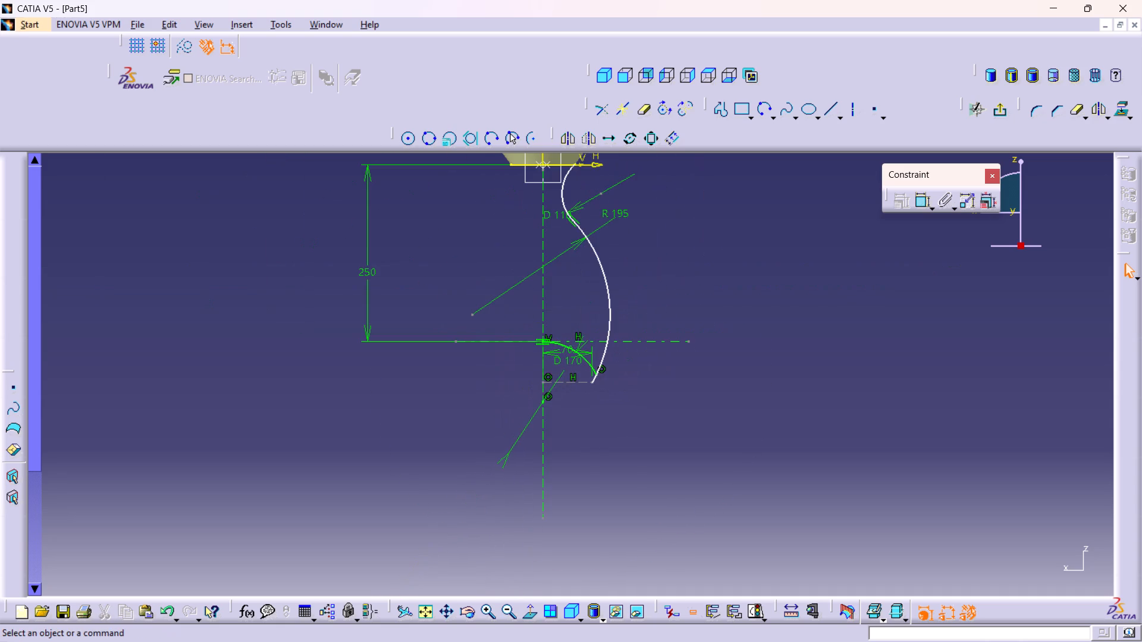
middle_drag(694, 357, 666, 264)
right_click(694, 357)
middle_drag(765, 350, 745, 431)
right_click(746, 435)
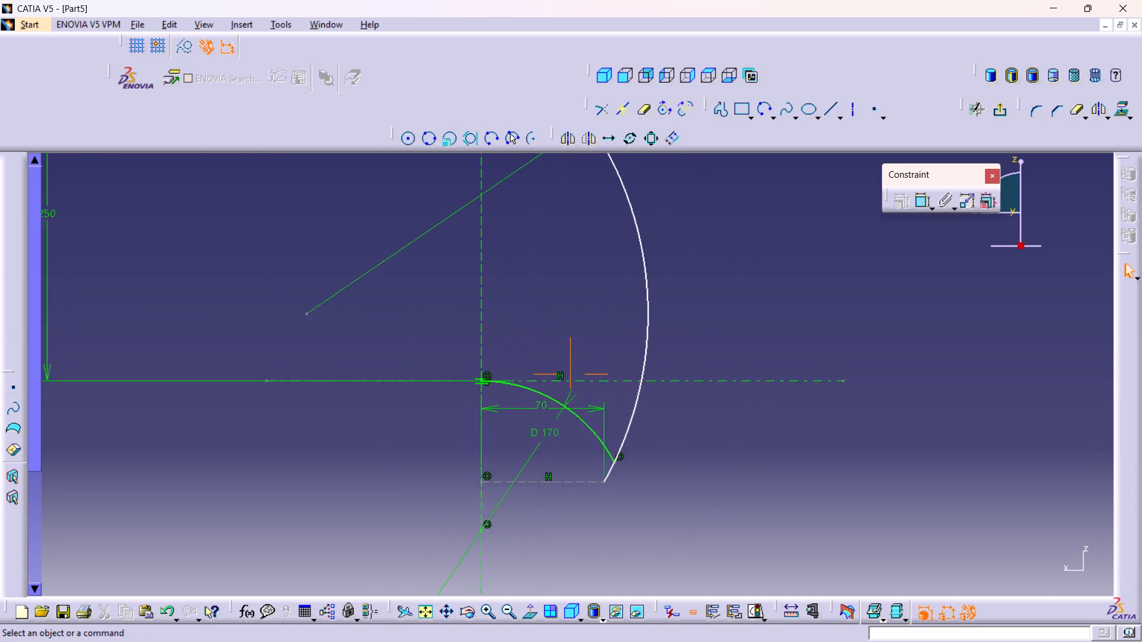
middle_drag(745, 431, 741, 413)
double_click(719, 108)
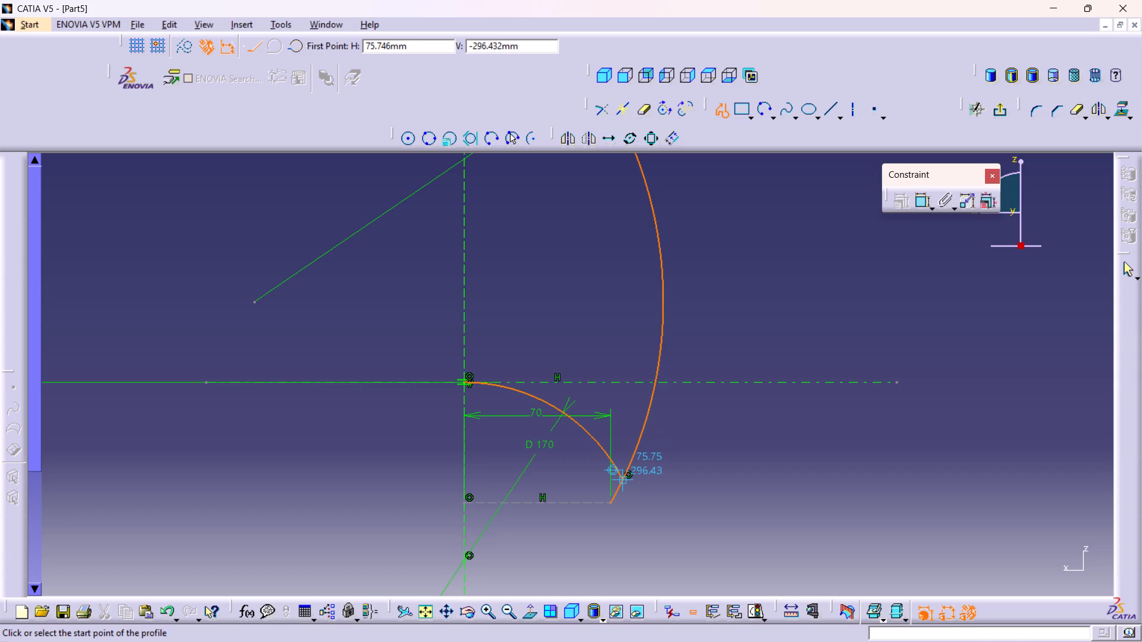
middle_drag(717, 393, 738, 481)
right_click(717, 393)
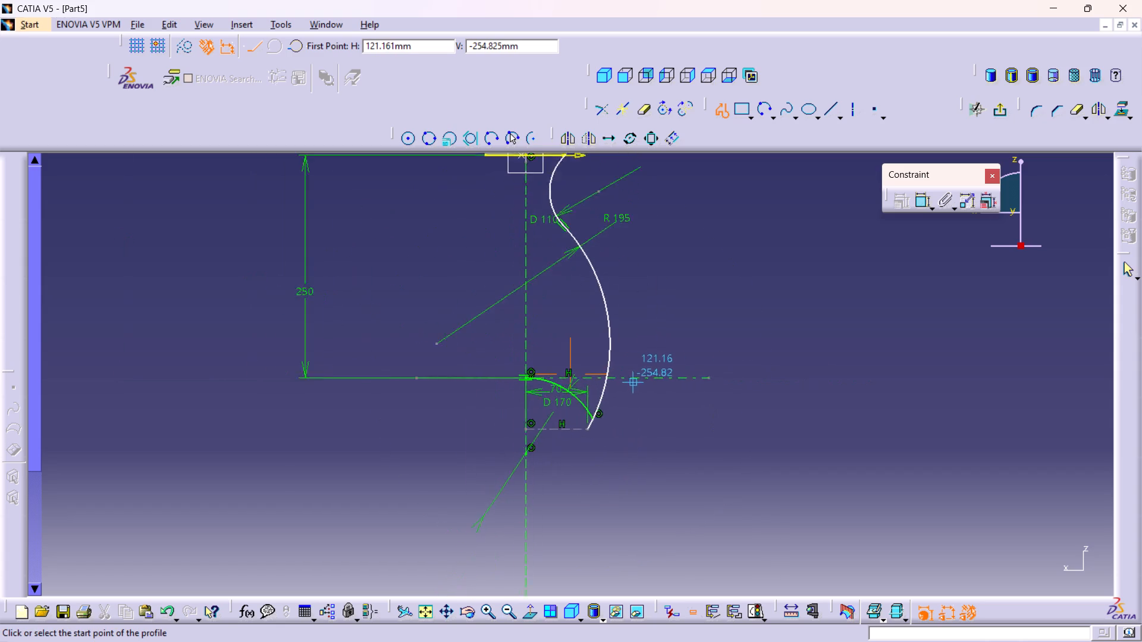
middle_drag(738, 481, 732, 411)
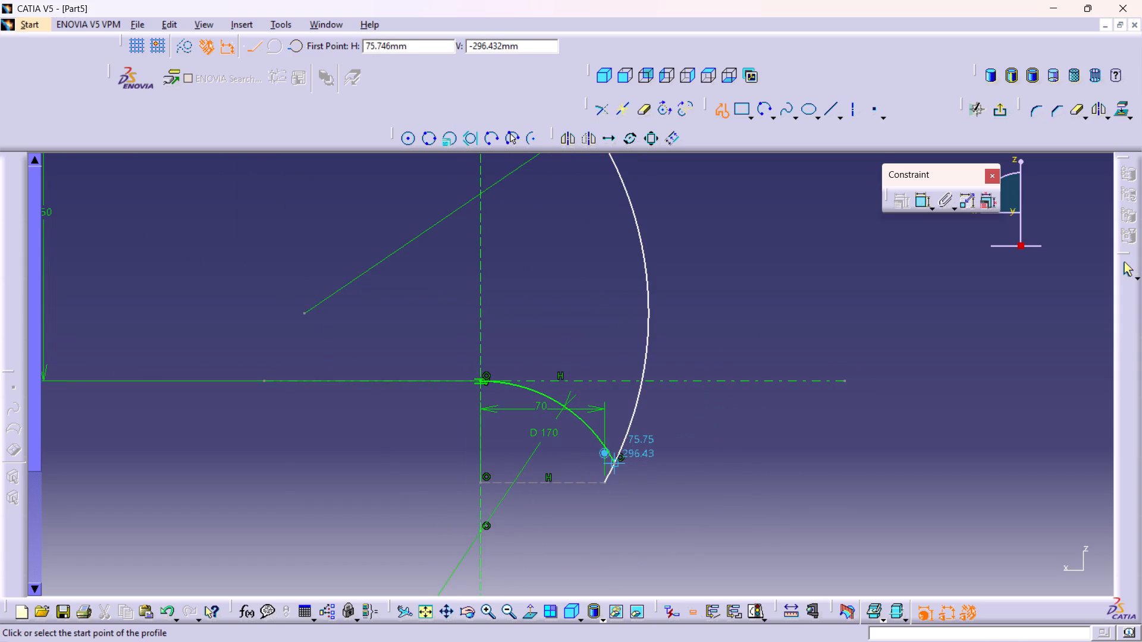
click(615, 461)
click(642, 463)
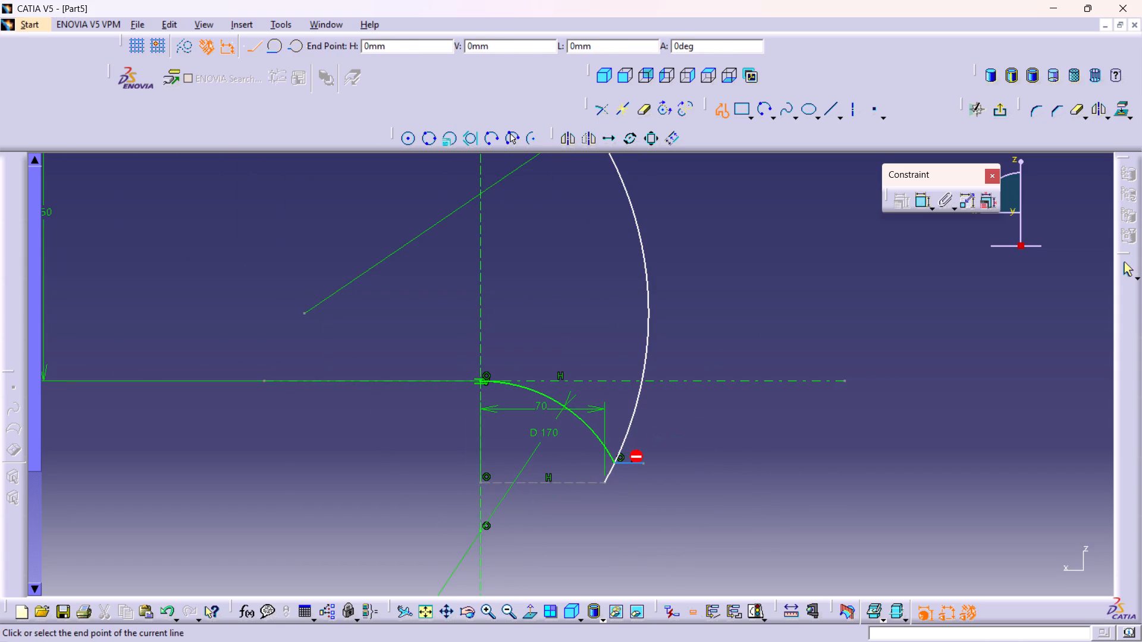
Continue the profile with an outward-bulging three-point arc of about 14 mm radius, ending on the 195 mm radius side arc.
click(304, 50)
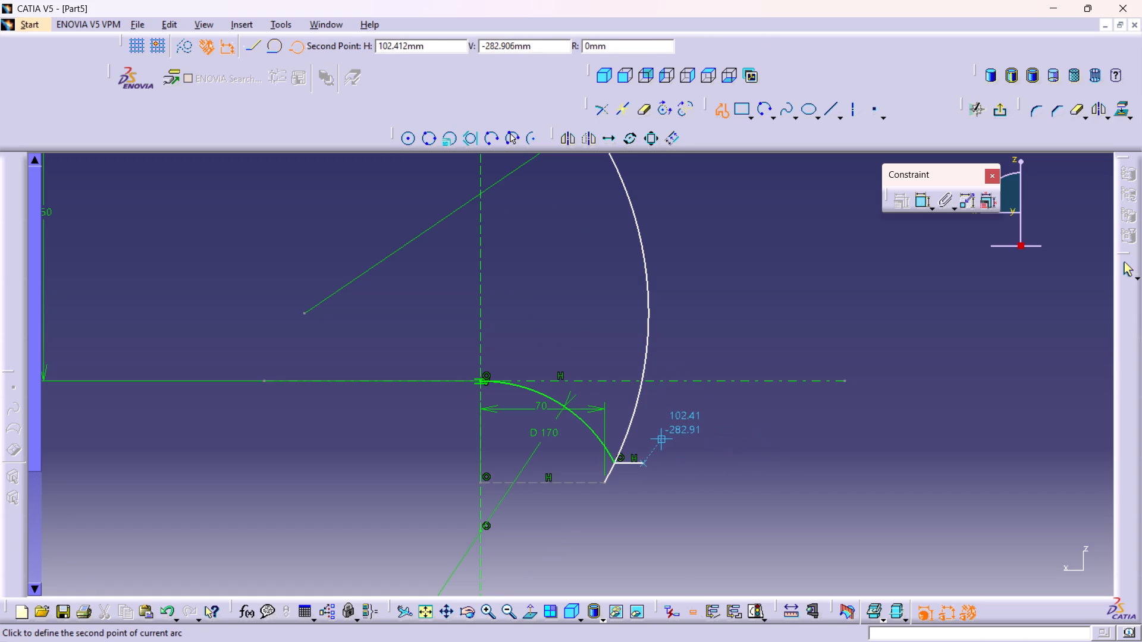
click(661, 439)
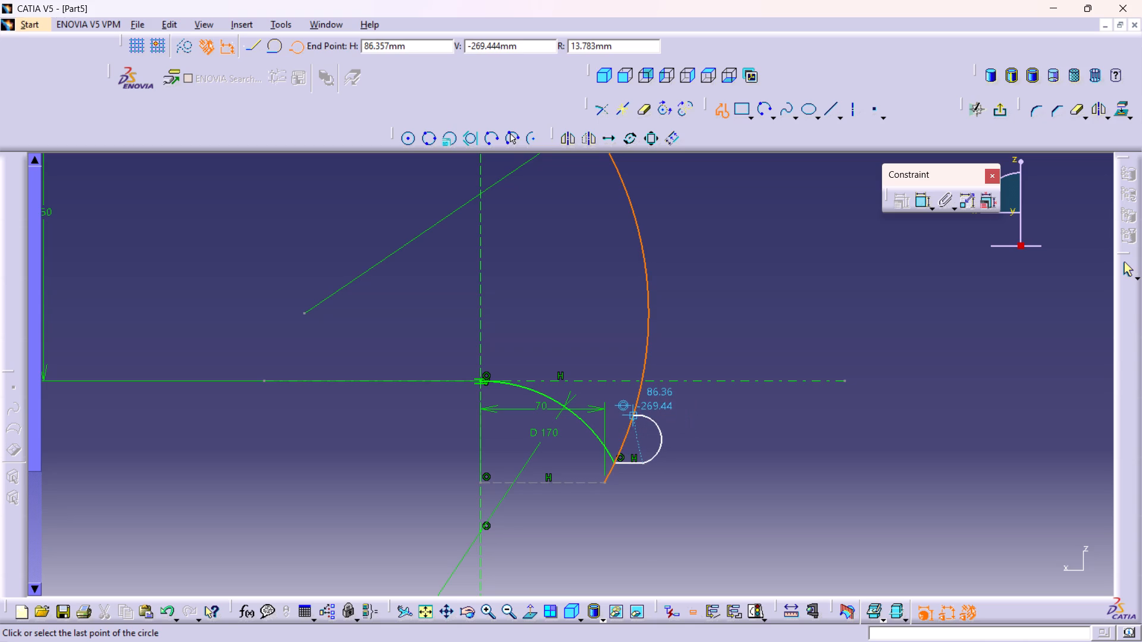
click(634, 415)
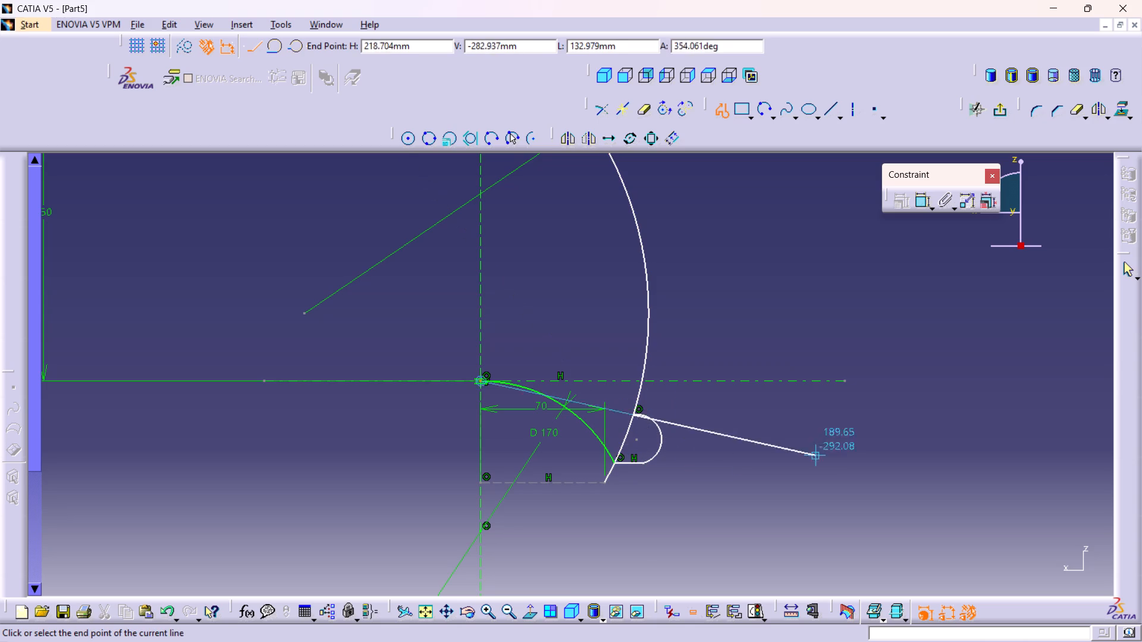
click(1127, 273)
click(822, 423)
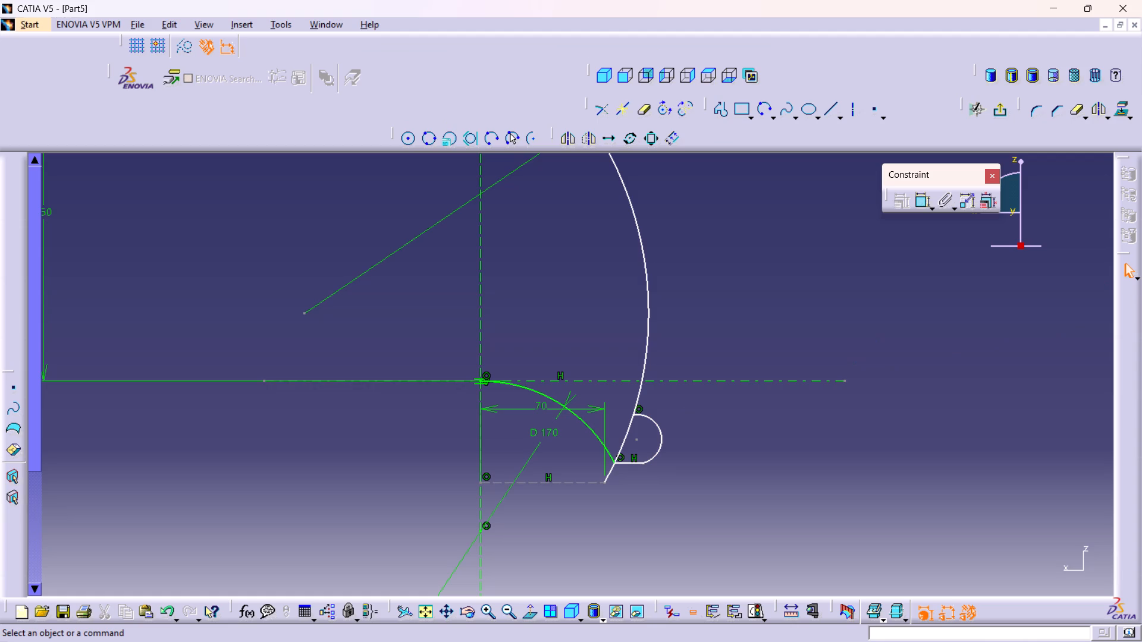
Dimension the short horizontal line at the lower corner below the profile and set its length to 10 mm.
double_click(919, 202)
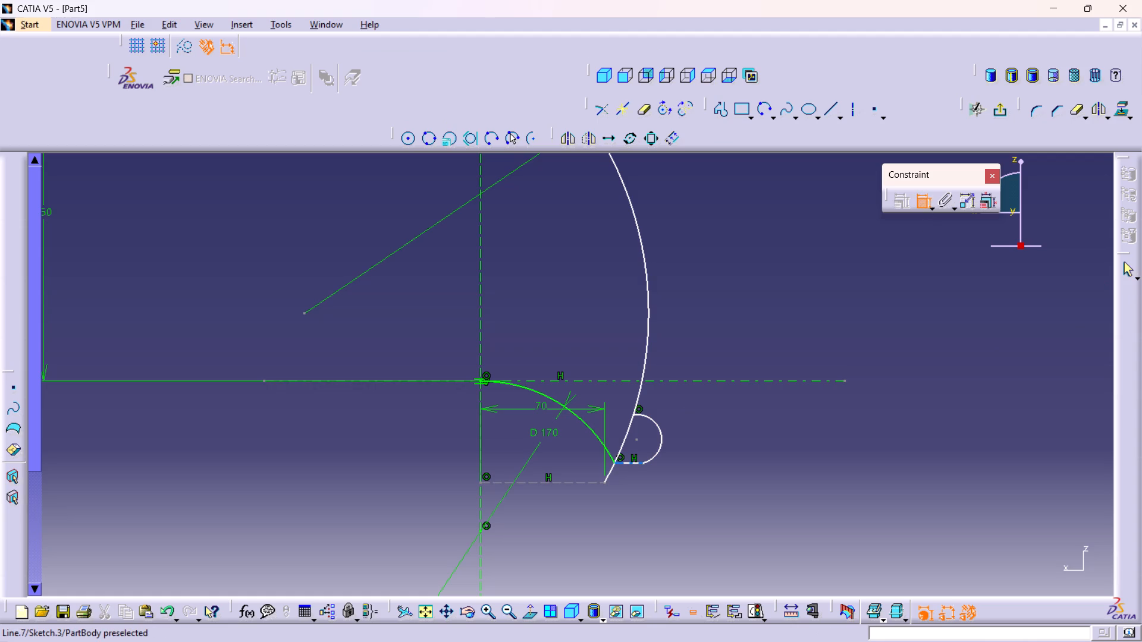
click(626, 463)
click(632, 540)
double_click(628, 537)
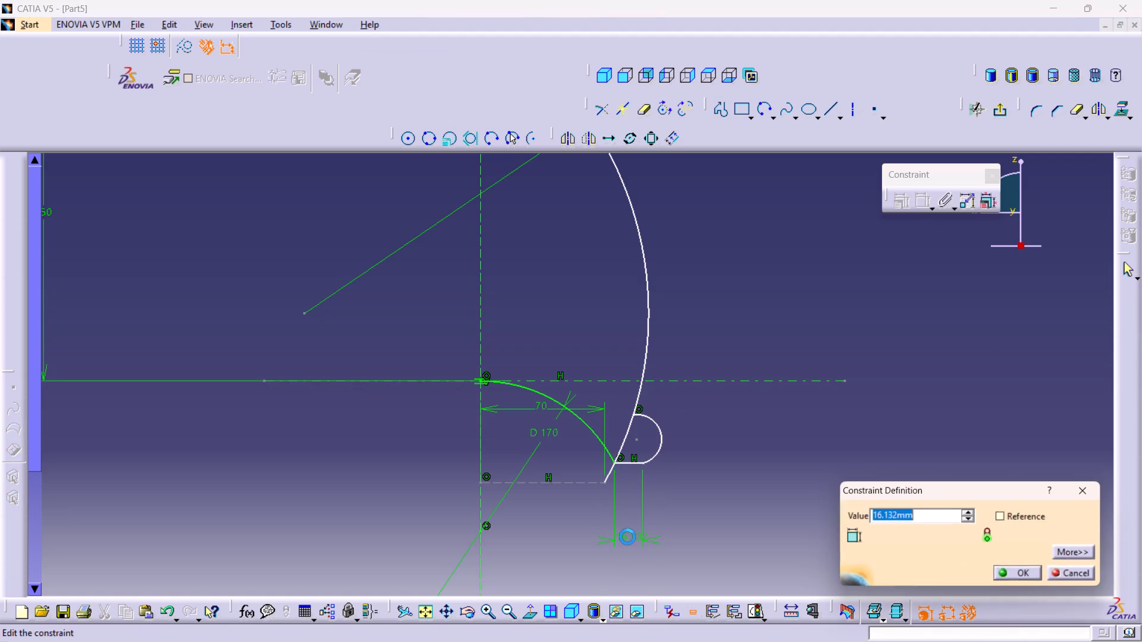
text(20)
key(BackSpace)
key(BackSpace)
text(10)
key(Return)
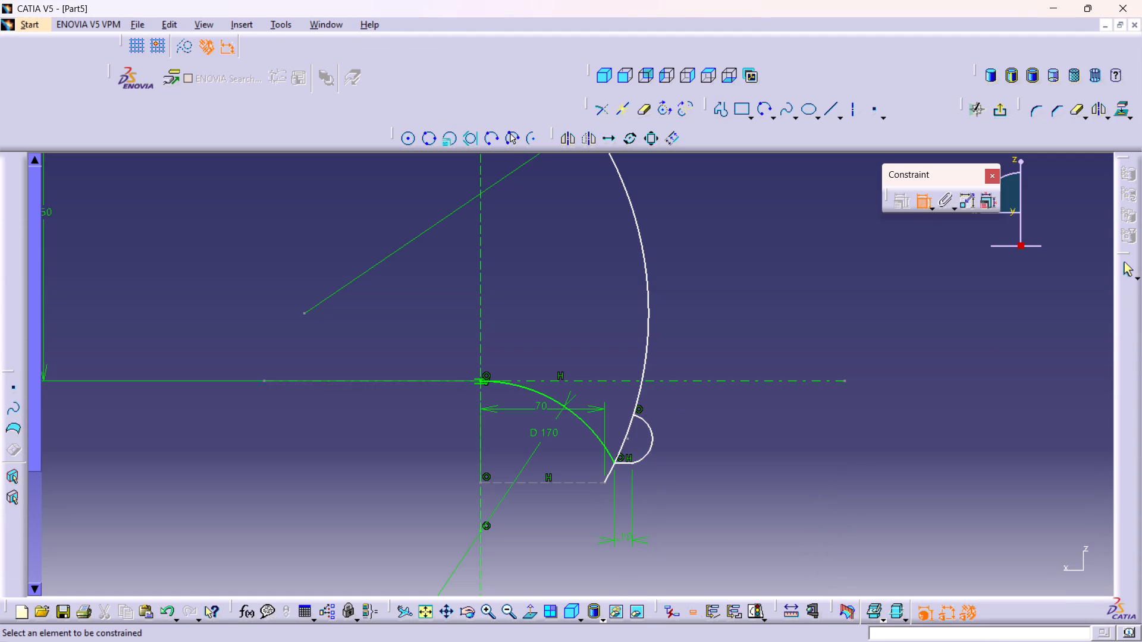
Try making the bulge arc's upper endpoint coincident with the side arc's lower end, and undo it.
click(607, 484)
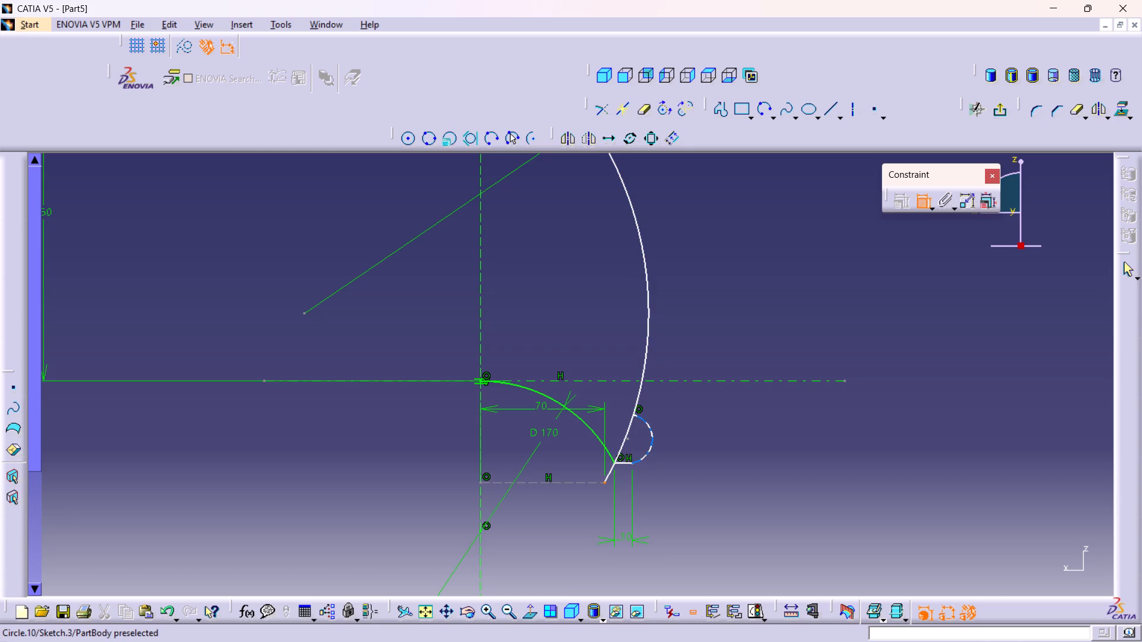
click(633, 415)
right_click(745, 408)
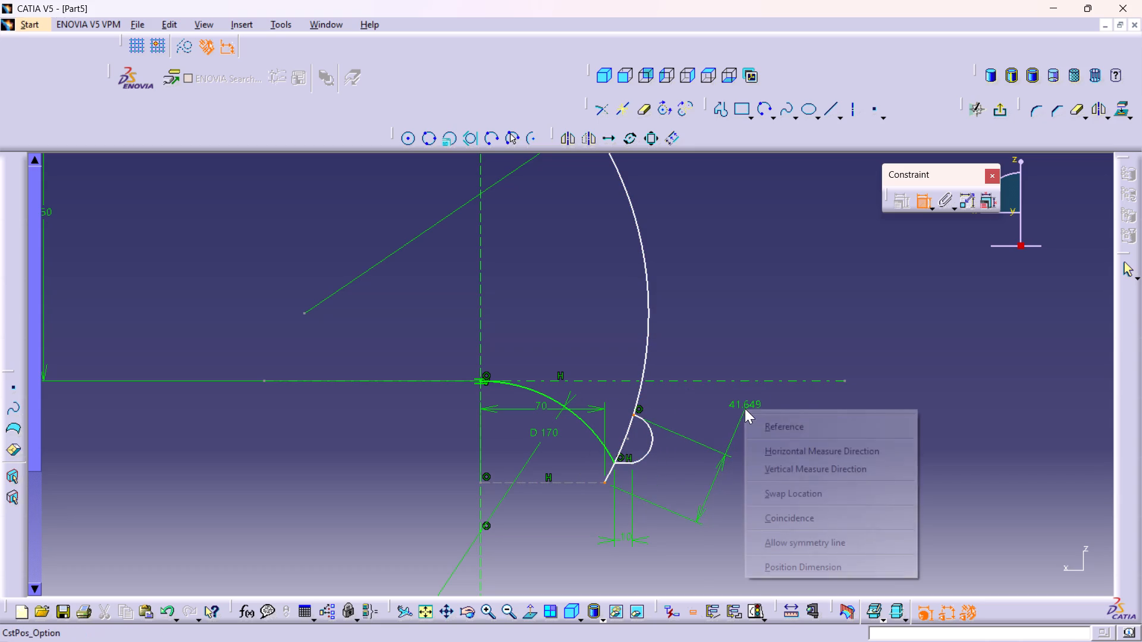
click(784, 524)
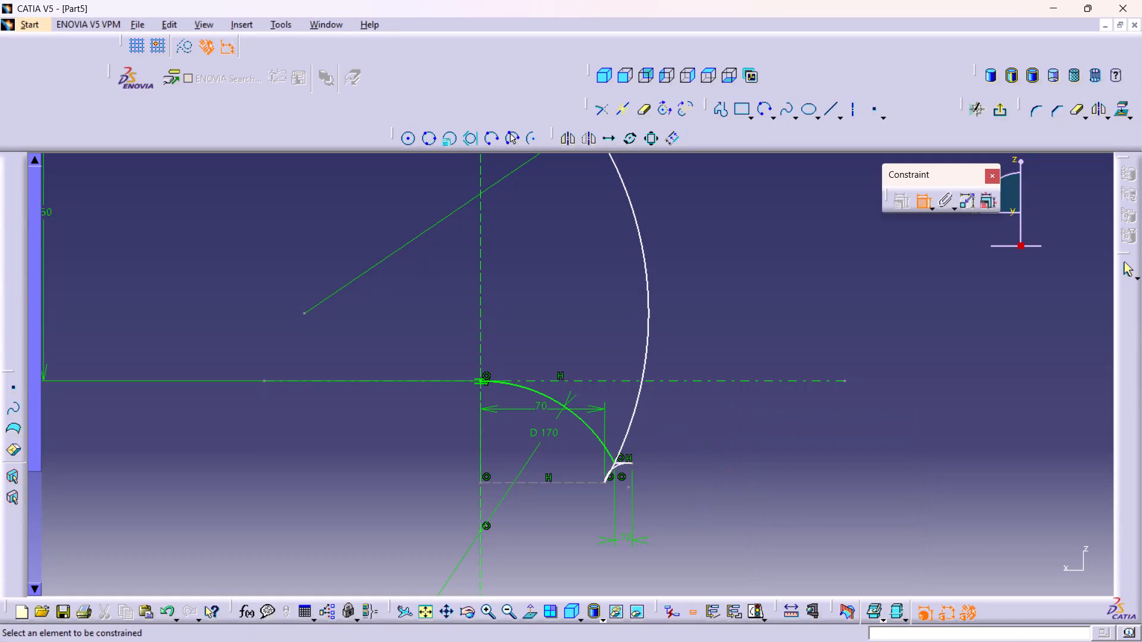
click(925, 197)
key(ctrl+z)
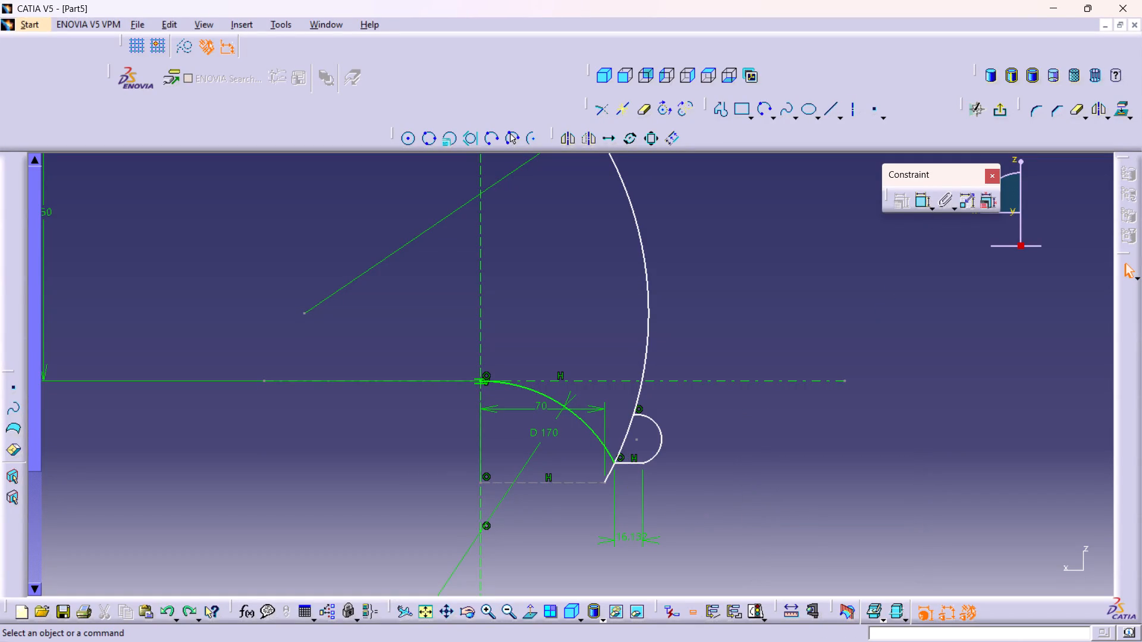
Set the short horizontal line's length dimension to 10 mm.
double_click(615, 534)
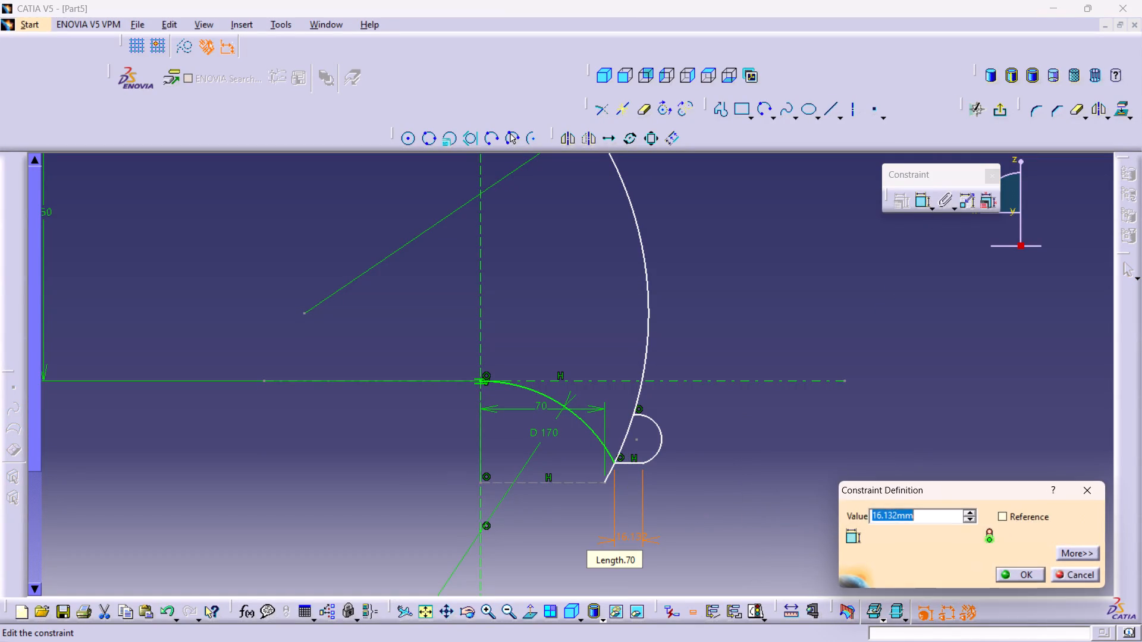
text(10)
key(Return)
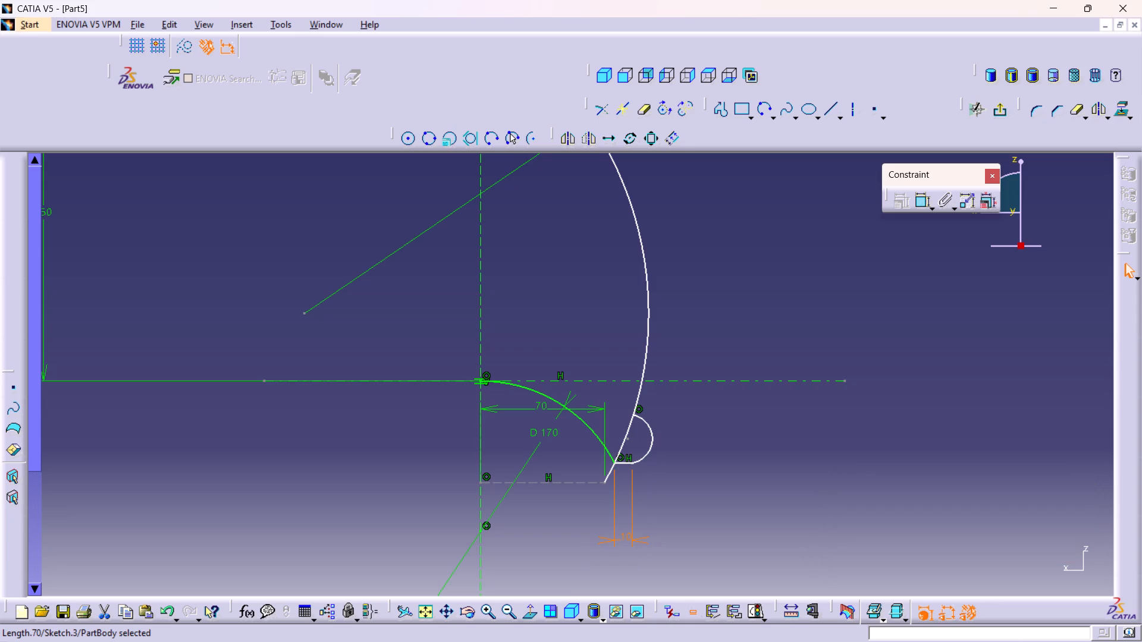
Examine the corner where the base curve, side arc and short horizontal line meet, including the constraint at their intersection.
middle_drag(578, 509, 569, 391)
right_click(578, 509)
middle_drag(664, 496, 615, 312)
middle_drag(677, 408, 657, 362)
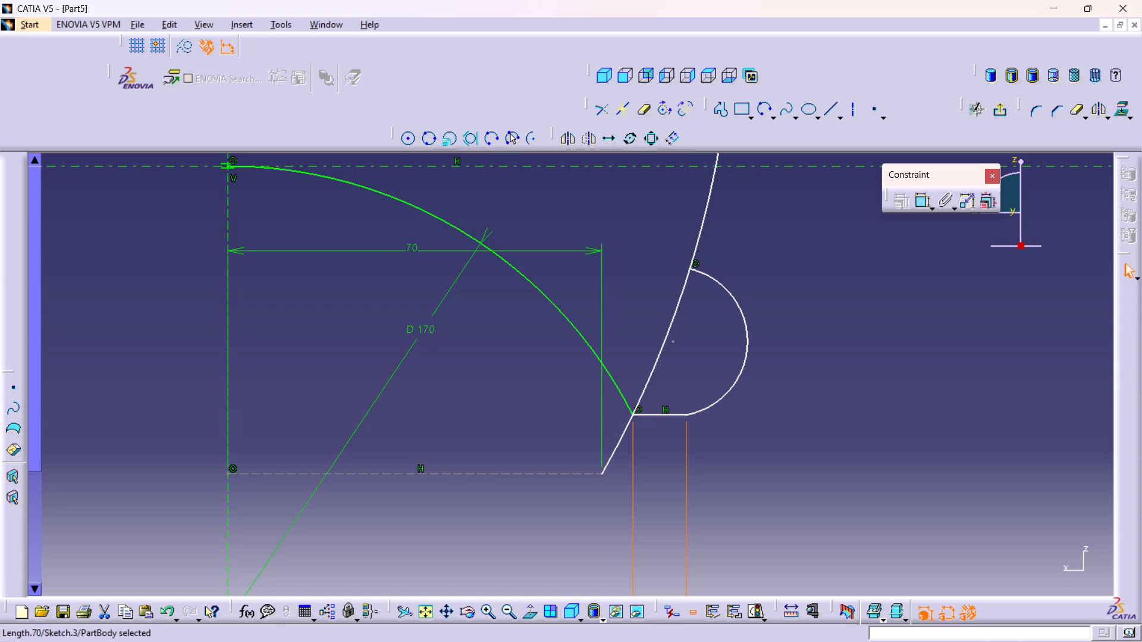
middle_drag(544, 387, 564, 484)
right_click(544, 387)
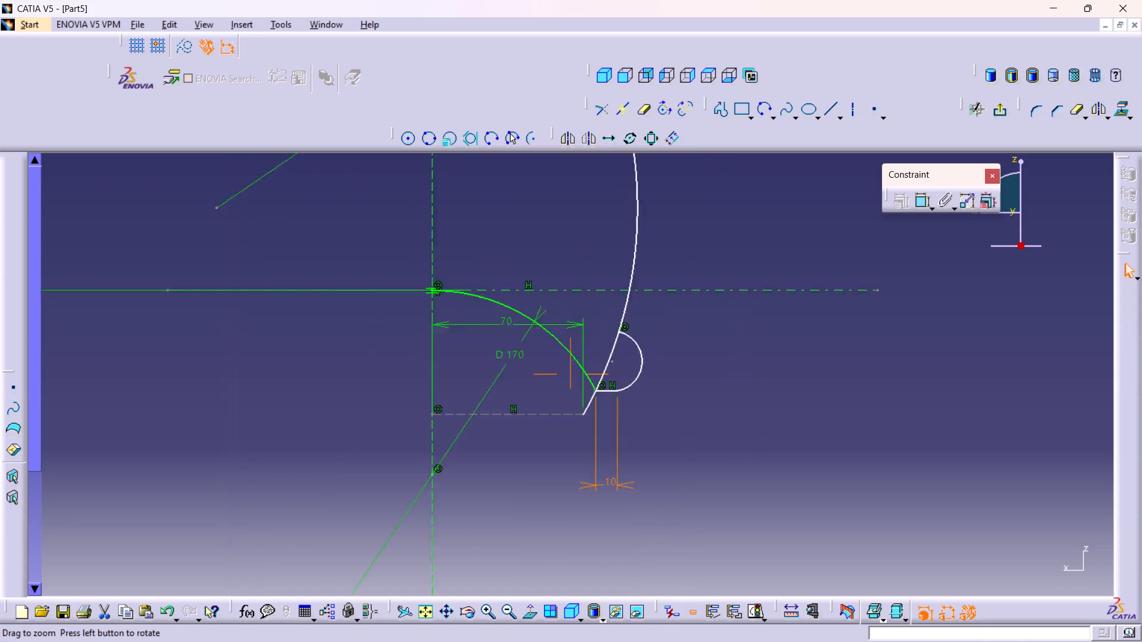
middle_drag(564, 484, 591, 608)
middle_drag(595, 481, 556, 198)
right_click(595, 481)
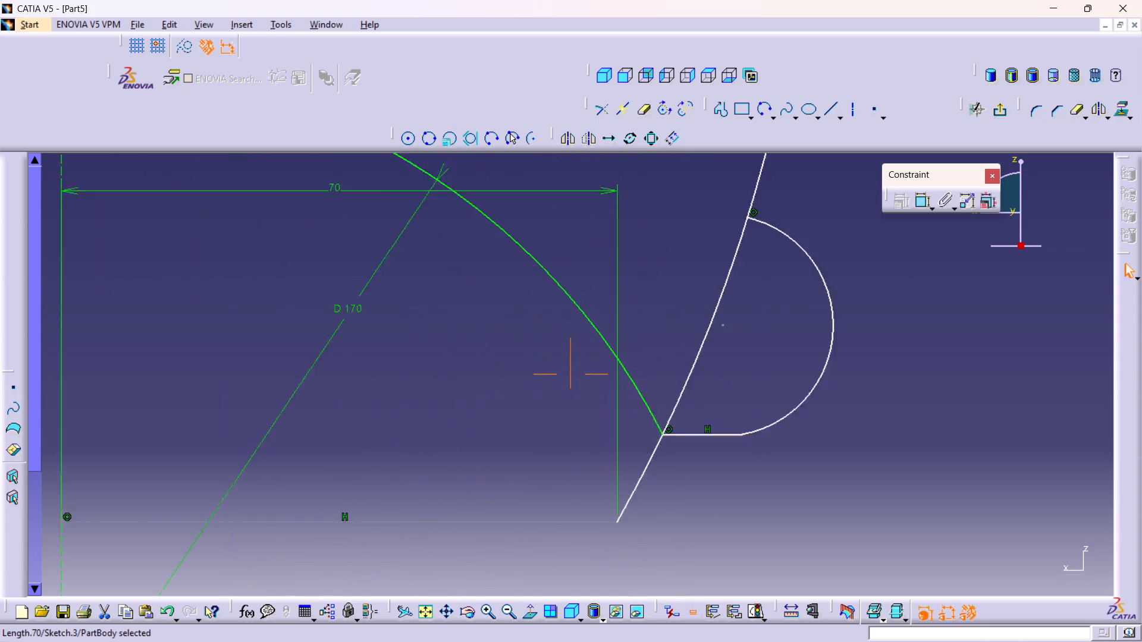
middle_drag(556, 198, 554, 193)
right_click(693, 446)
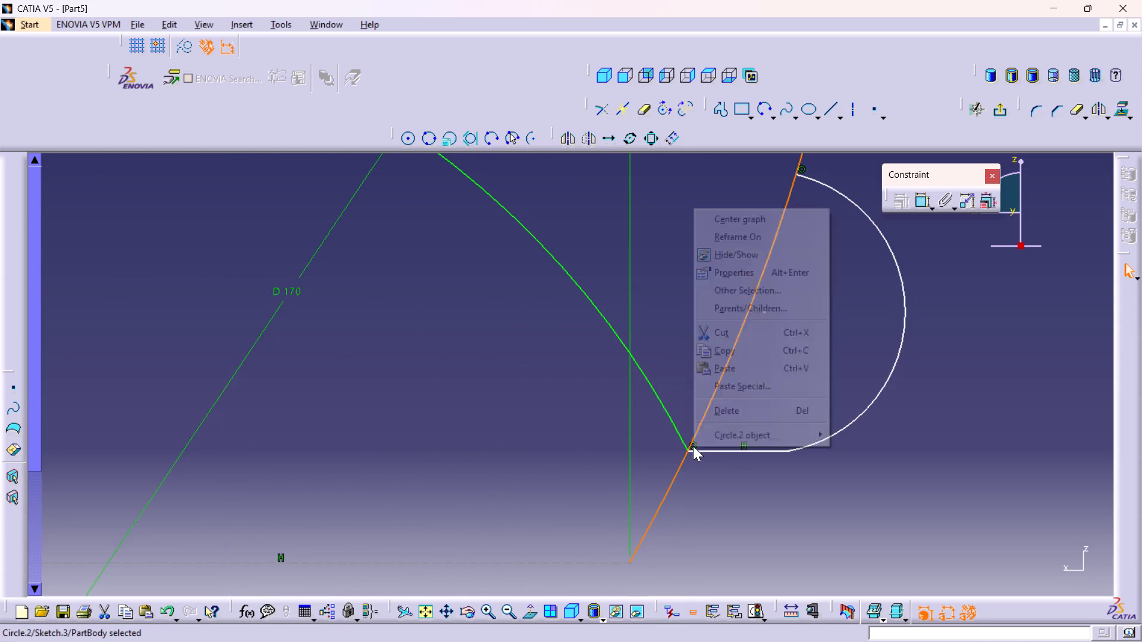
click(710, 497)
middle_drag(690, 450, 661, 360)
right_click(690, 450)
middle_drag(757, 487, 633, 316)
click(792, 348)
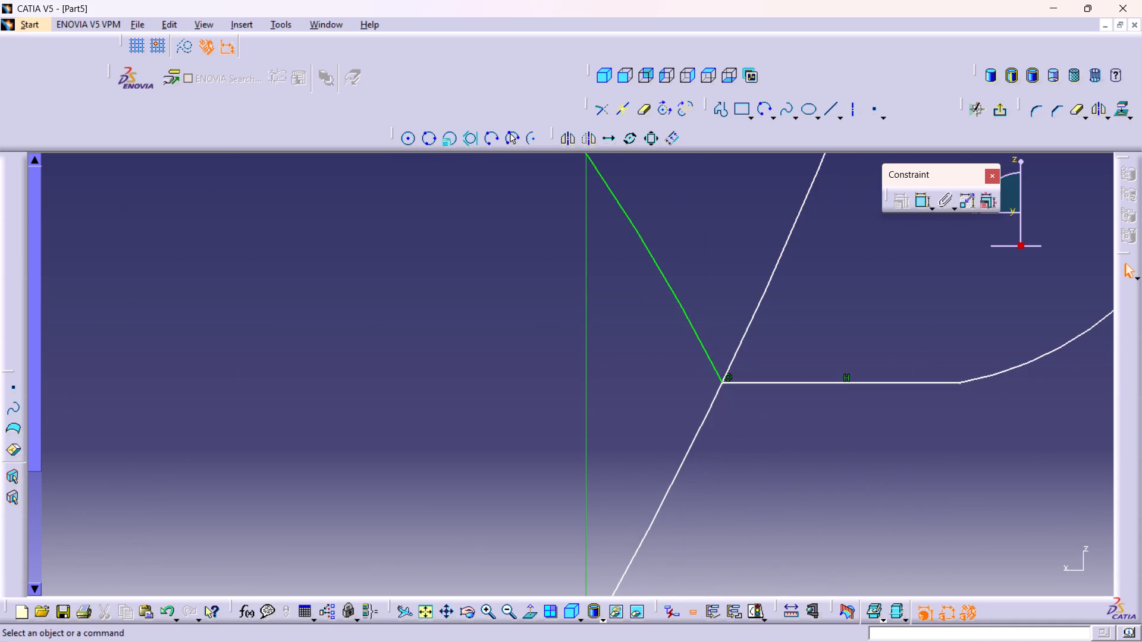
right_click(728, 378)
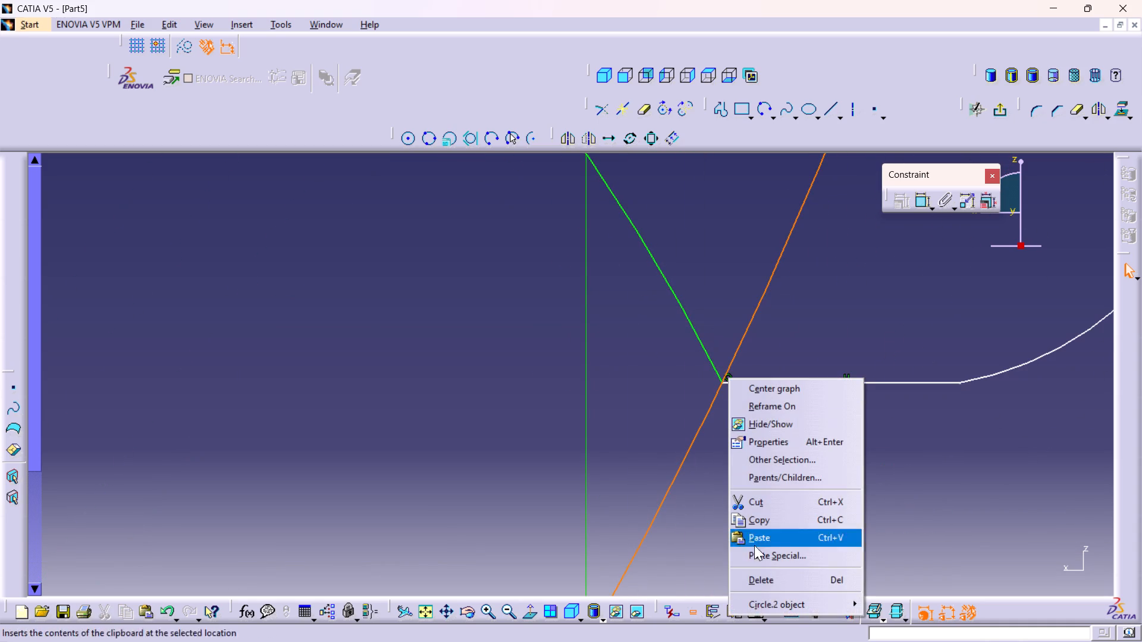
click(688, 521)
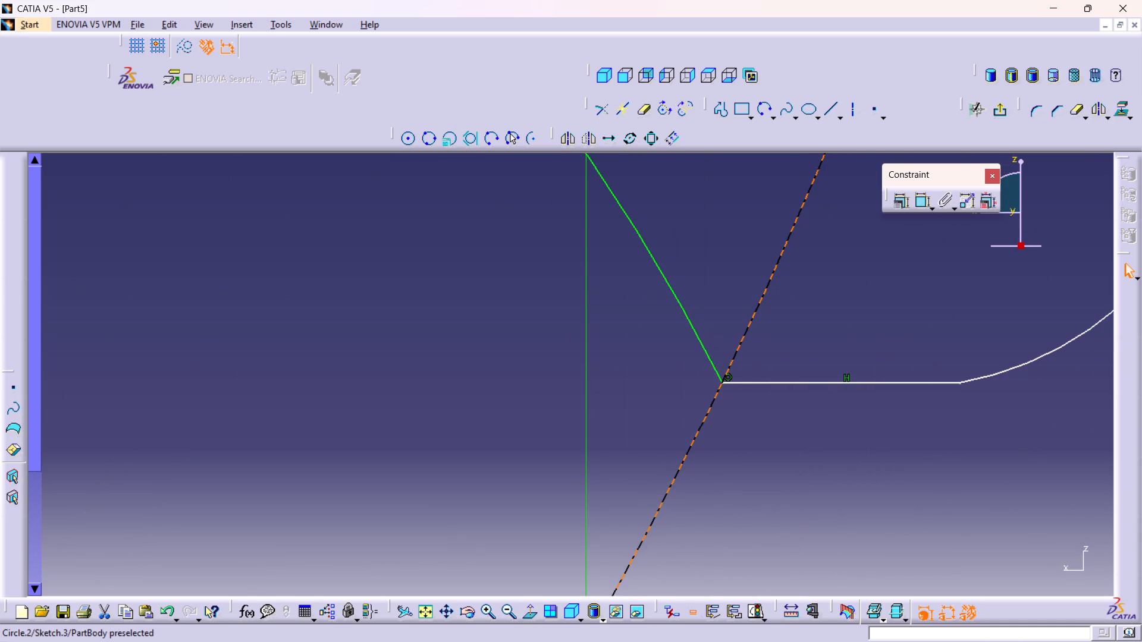
click(727, 376)
middle_drag(755, 403, 774, 498)
right_click(755, 403)
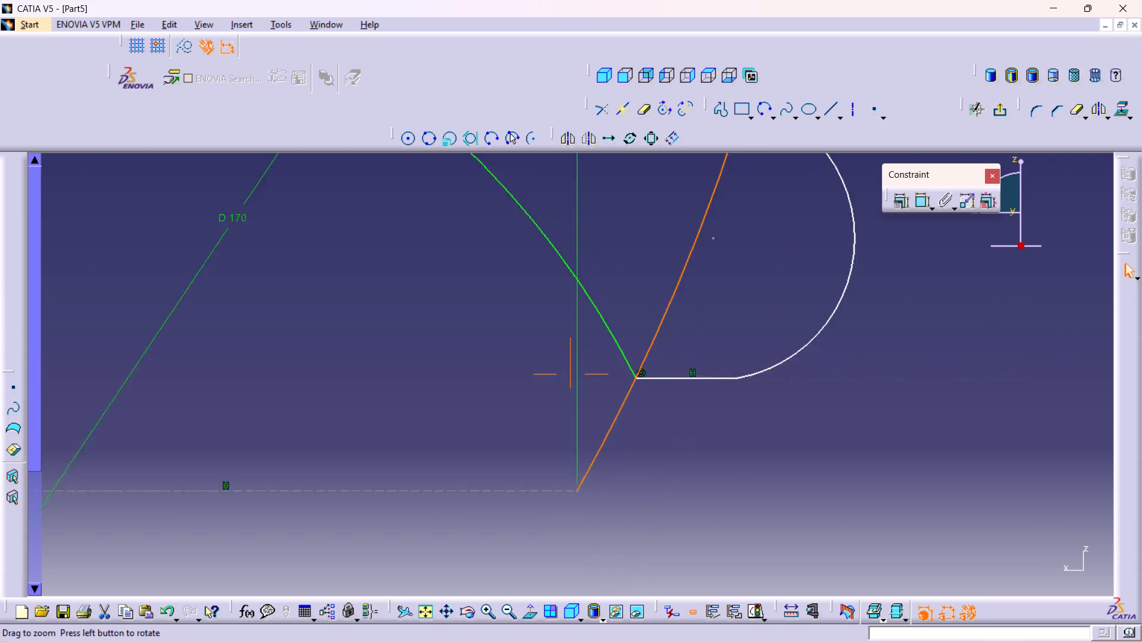
middle_drag(774, 498, 795, 581)
middle_drag(732, 390, 772, 501)
right_click(732, 390)
middle_drag(760, 445, 828, 544)
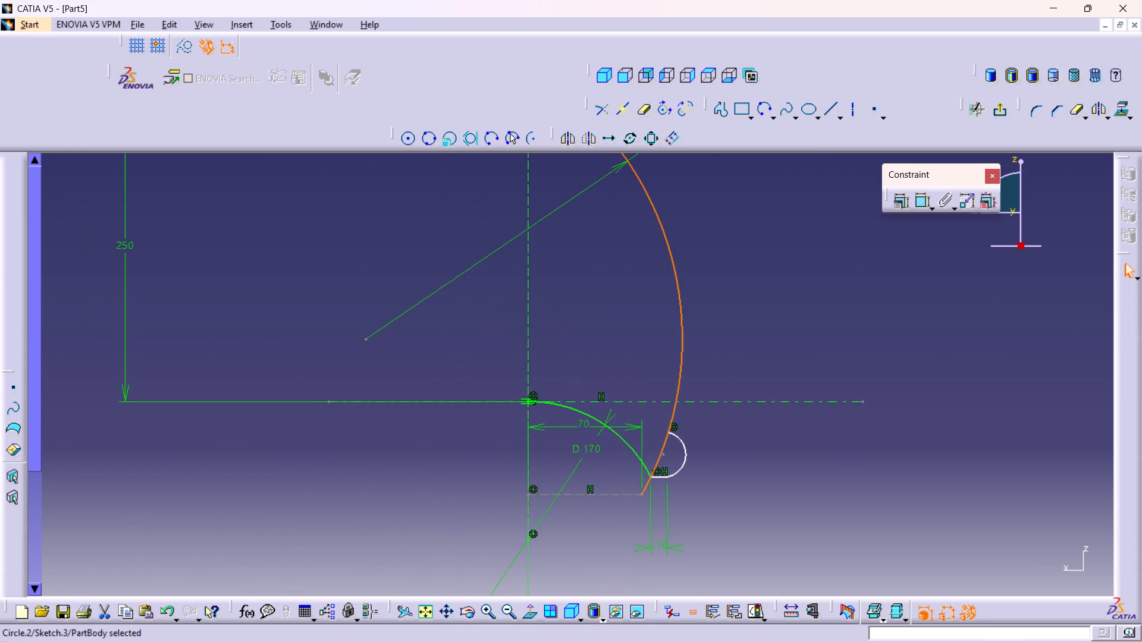
click(696, 489)
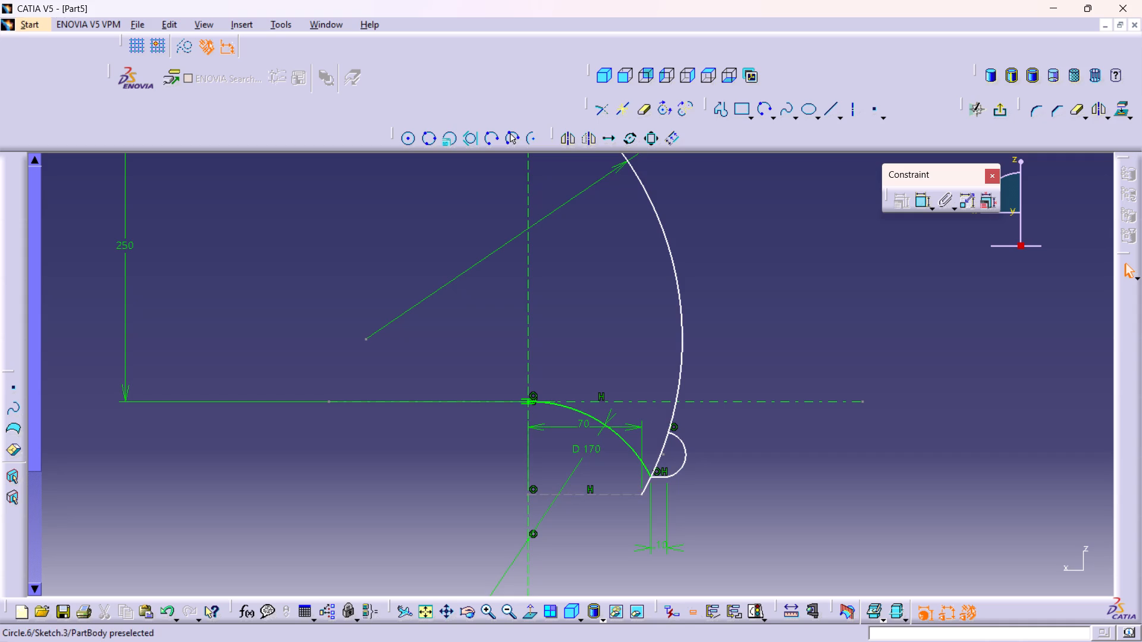
Drag the 70 mm horizontal construction line up and down, releasing it slightly below the outer end of the base curve.
middle_drag(629, 303, 619, 314)
right_click(629, 303)
drag(582, 484, 574, 415)
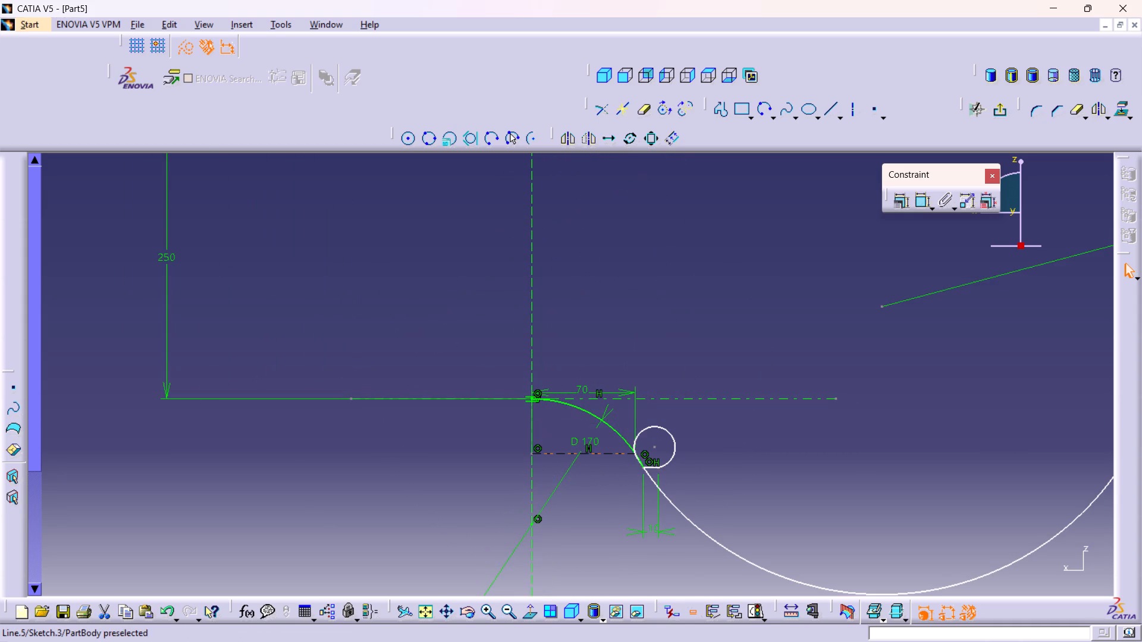
drag(574, 415, 601, 507)
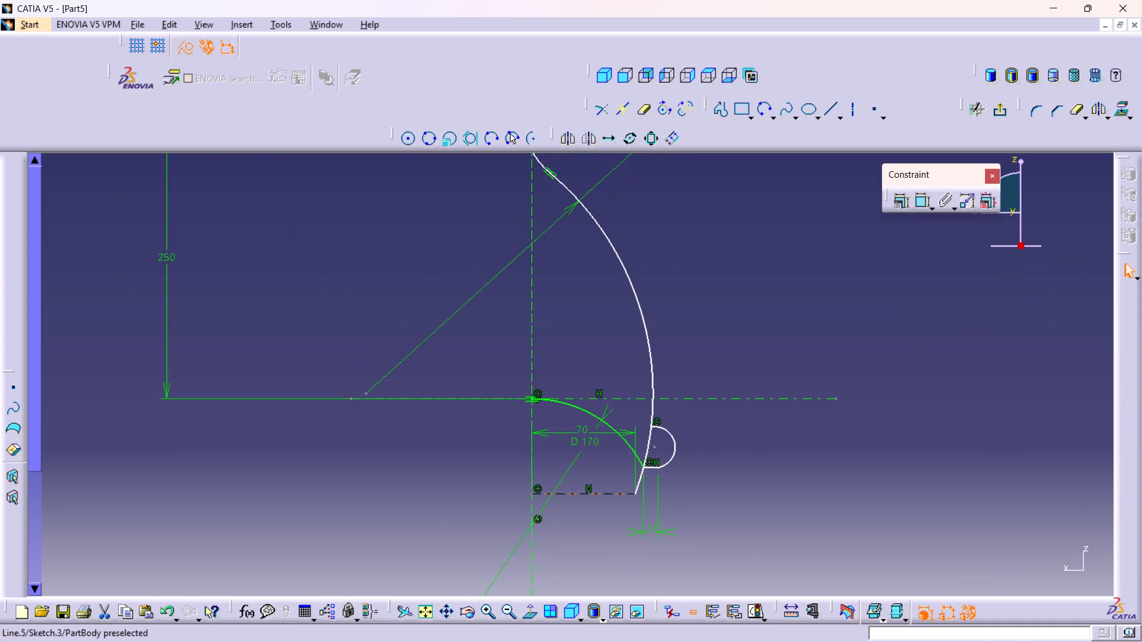
drag(601, 507, 596, 481)
Examine the whole sketch profile and its lower corner around the base curve and the new bulge arc.
middle_drag(595, 356, 605, 458)
right_click(594, 354)
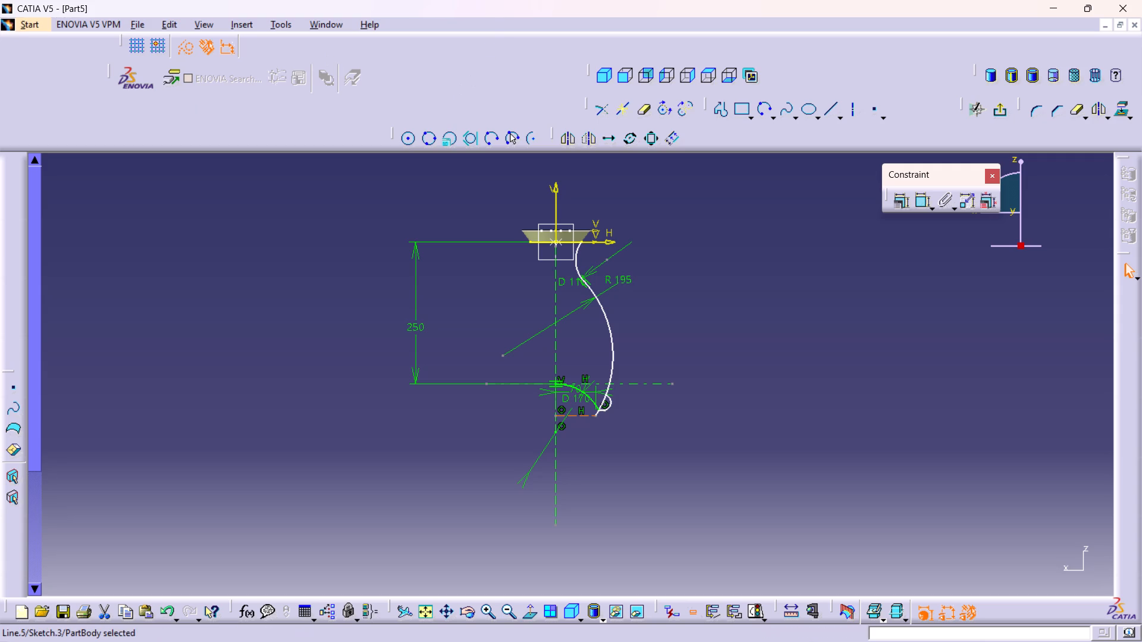
middle_drag(554, 464, 510, 313)
right_click(554, 464)
middle_drag(638, 423, 623, 369)
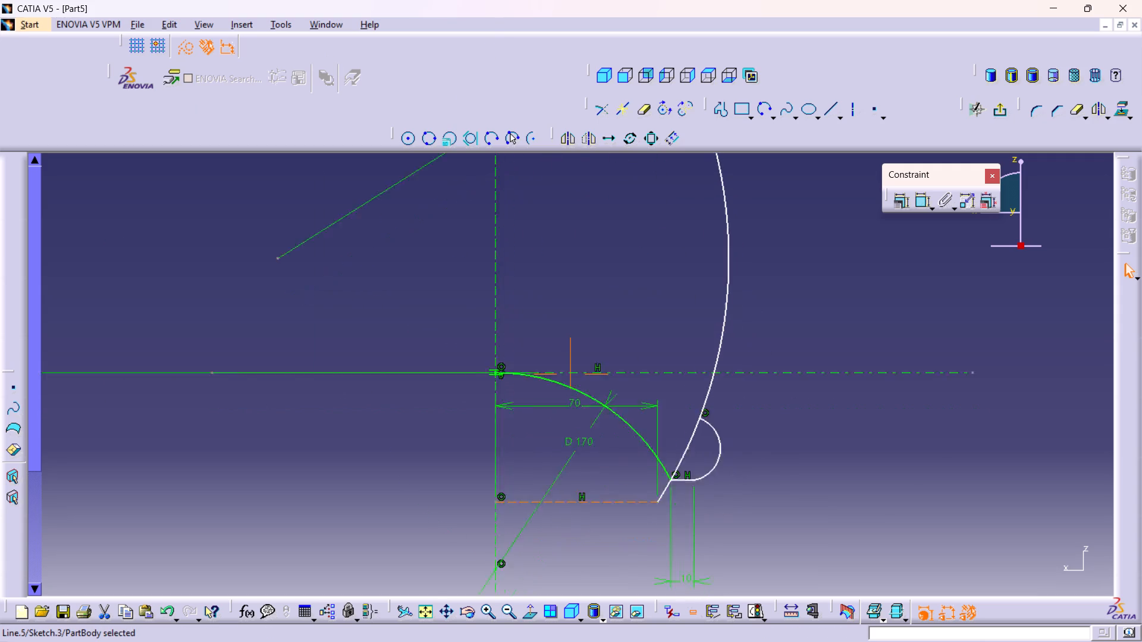
middle_drag(623, 369, 601, 303)
right_click(612, 341)
middle_click(678, 348)
right_click(678, 348)
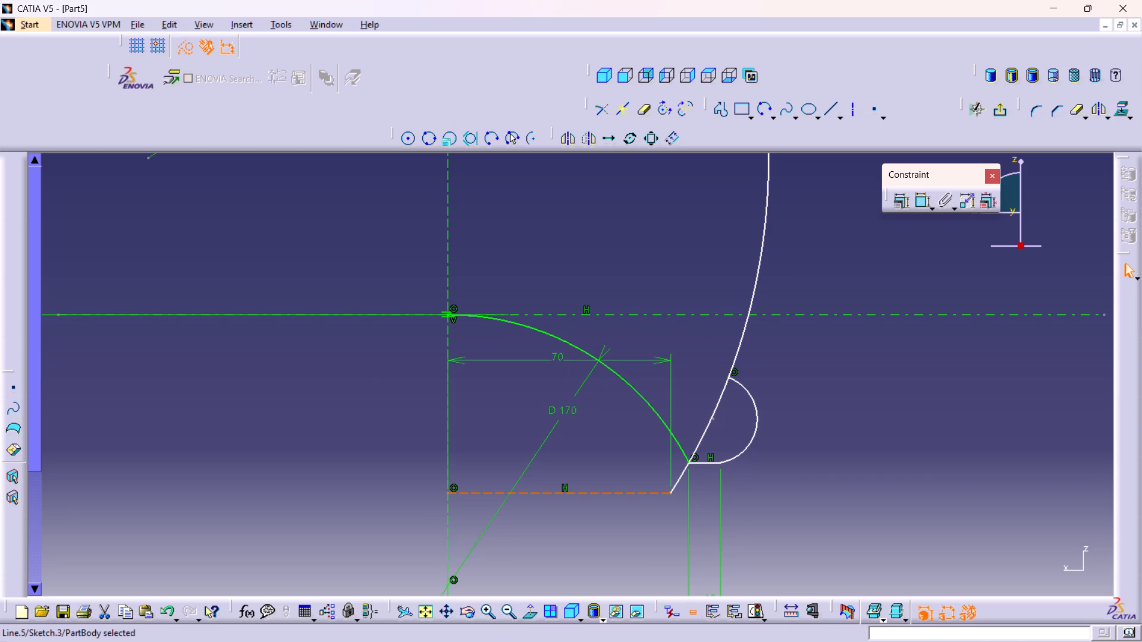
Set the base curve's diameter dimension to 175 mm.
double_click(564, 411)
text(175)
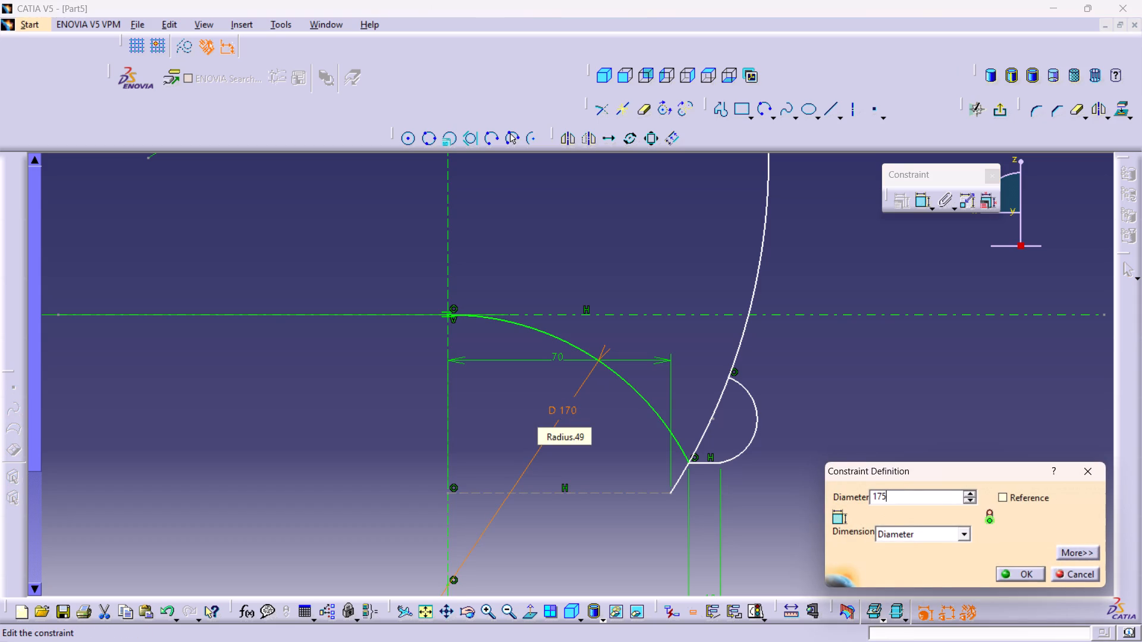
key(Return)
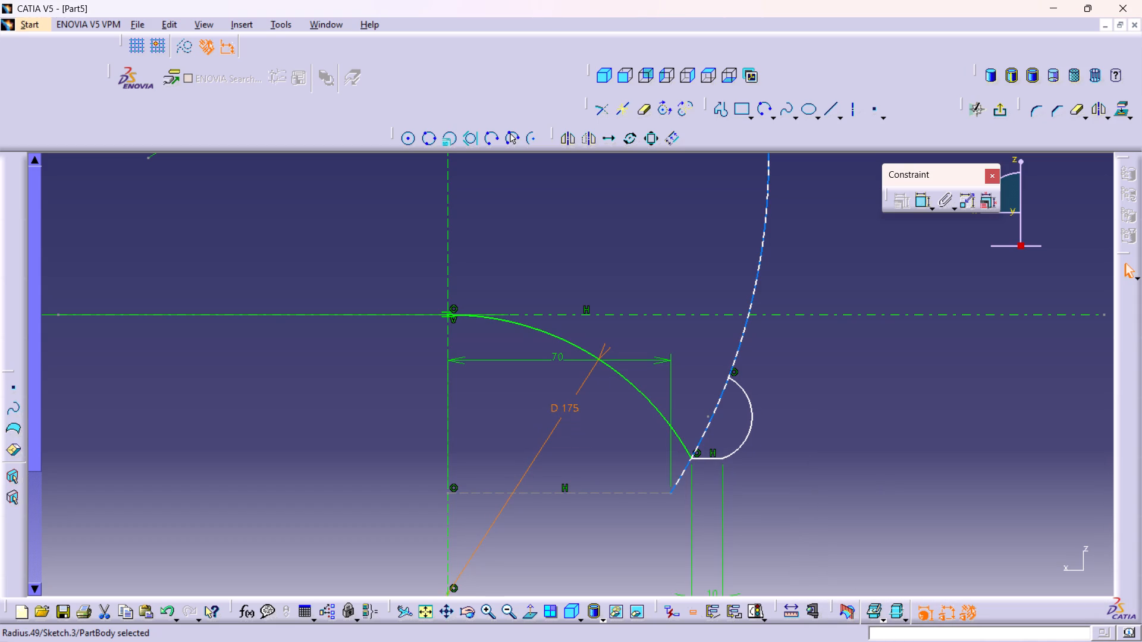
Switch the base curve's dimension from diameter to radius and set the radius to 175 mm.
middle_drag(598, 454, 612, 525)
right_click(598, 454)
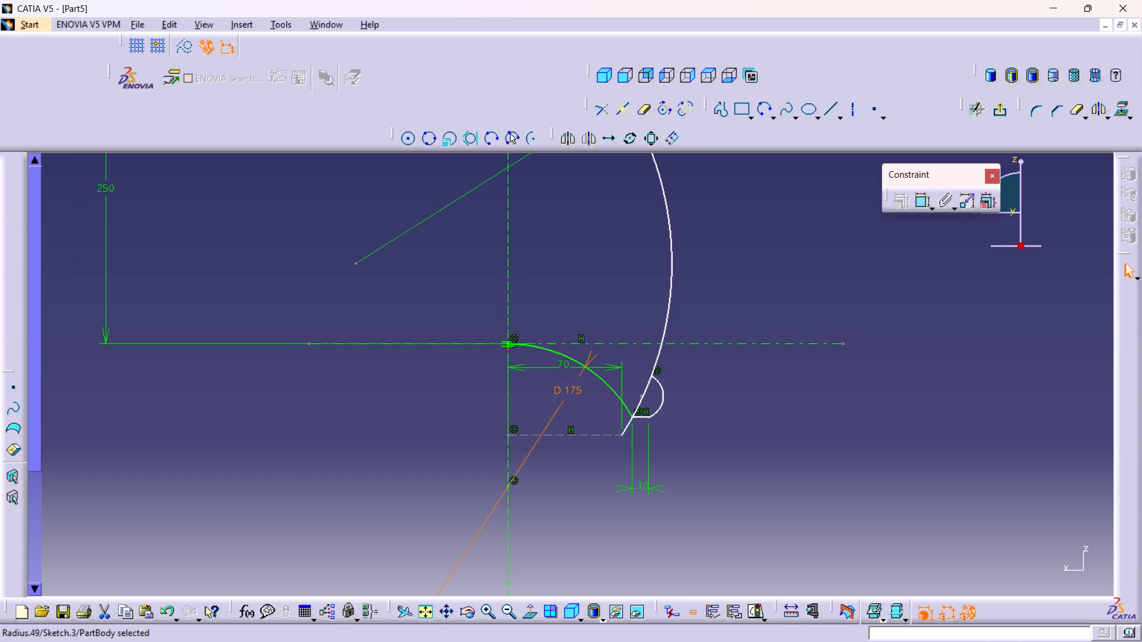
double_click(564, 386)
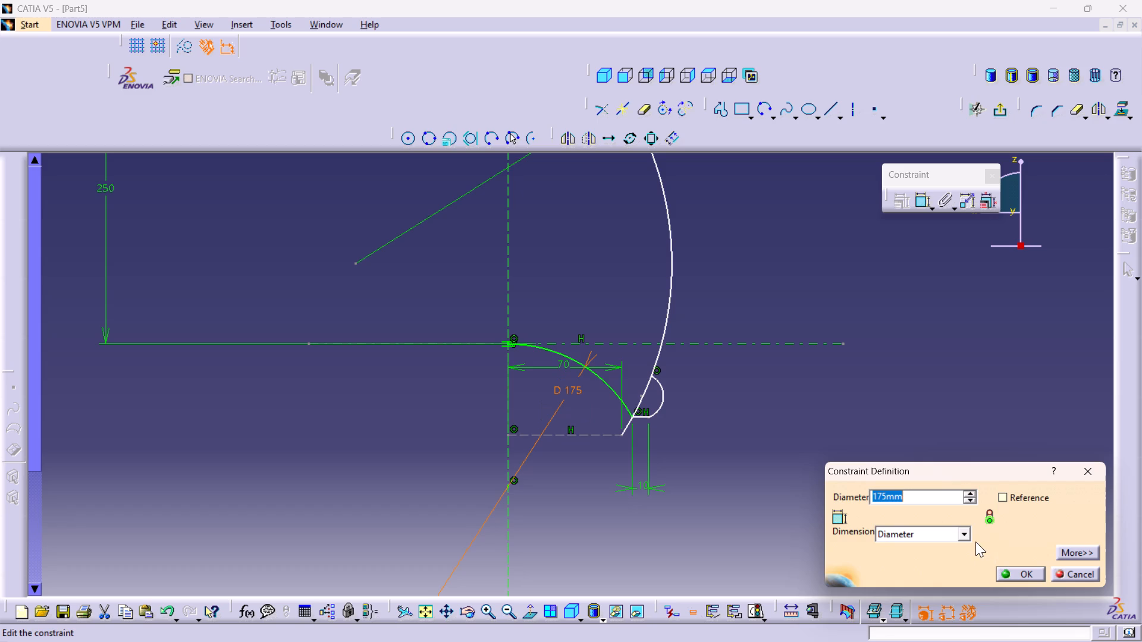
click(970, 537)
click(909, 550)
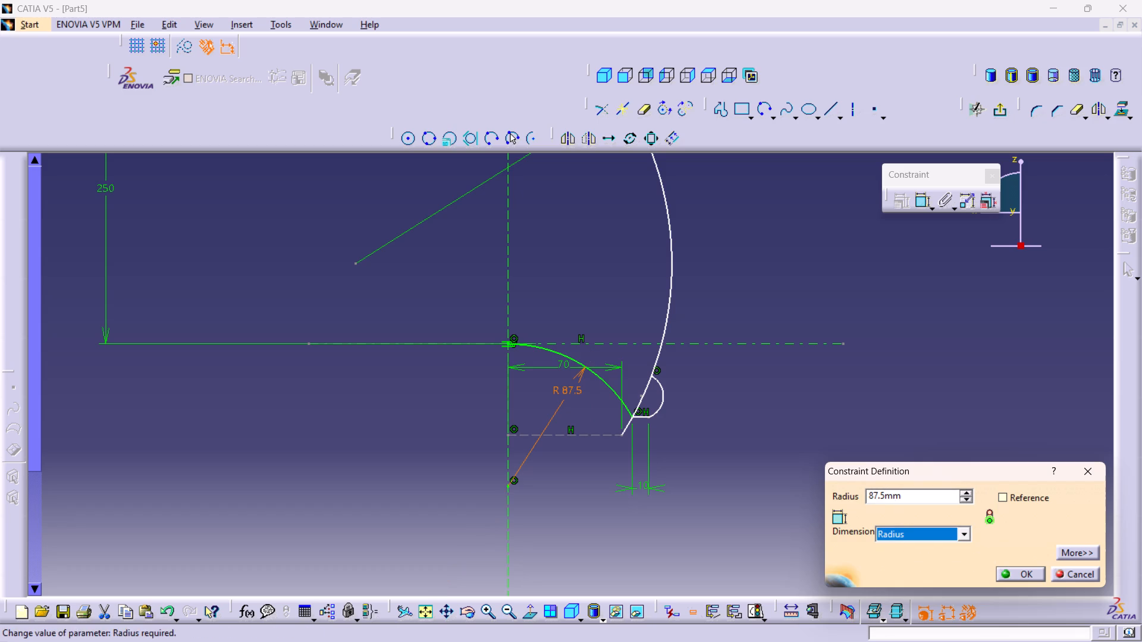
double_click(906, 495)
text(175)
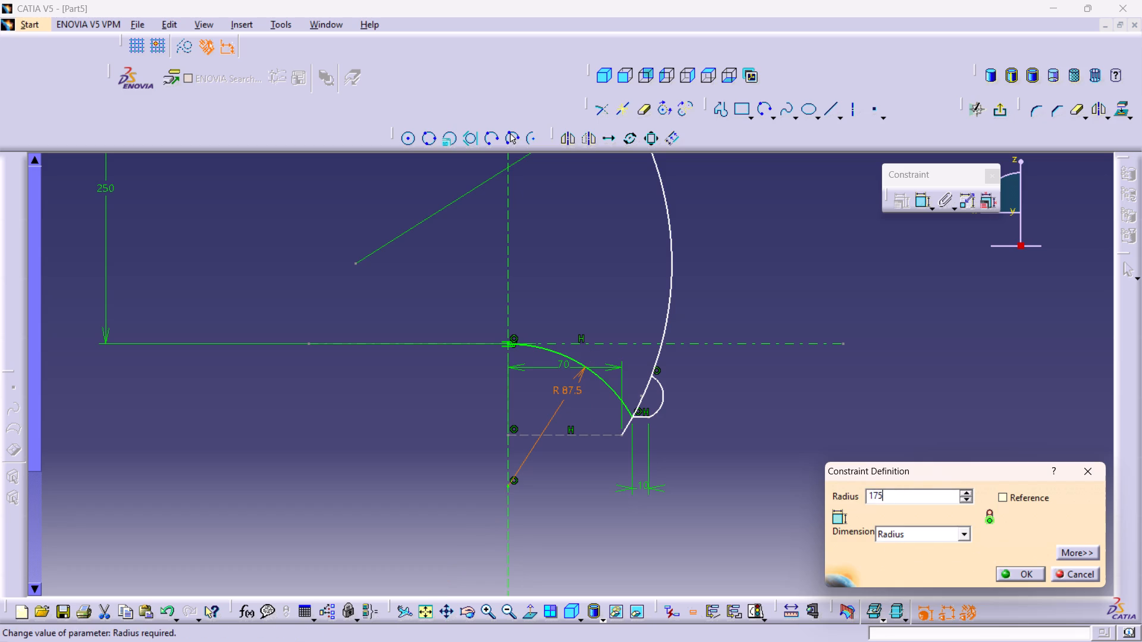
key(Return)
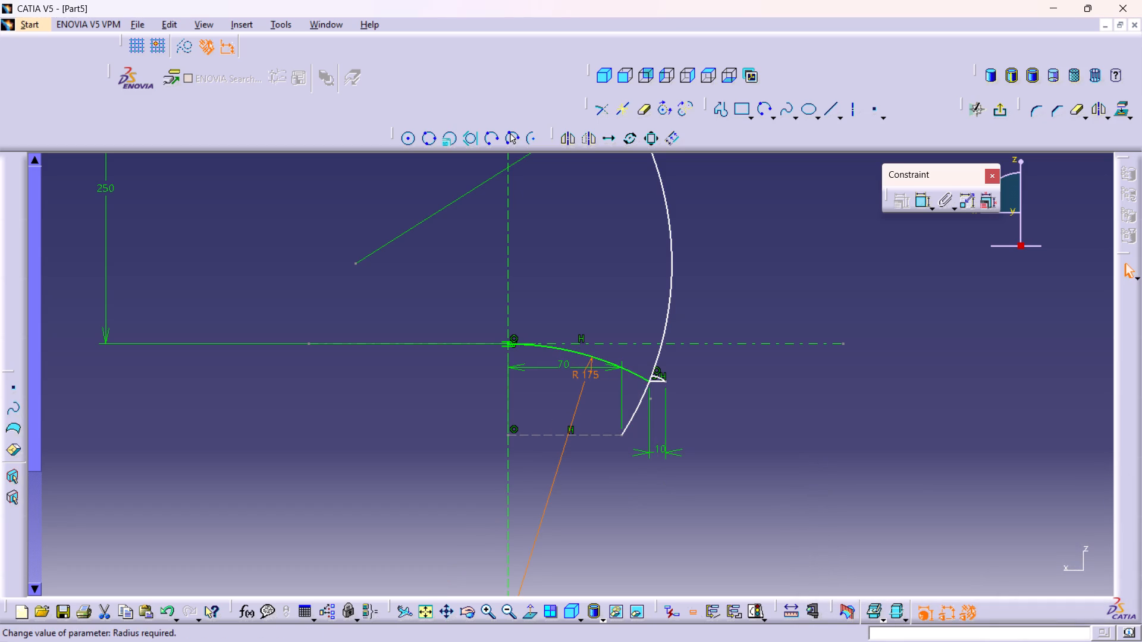
Undo the edits back to the untrimmed 170 mm diameter base circle, removing the bulge arc, short horizontal line and earlier trims.
key(ctrl+z)
key(ctrl+z)
key(ctrl+z)
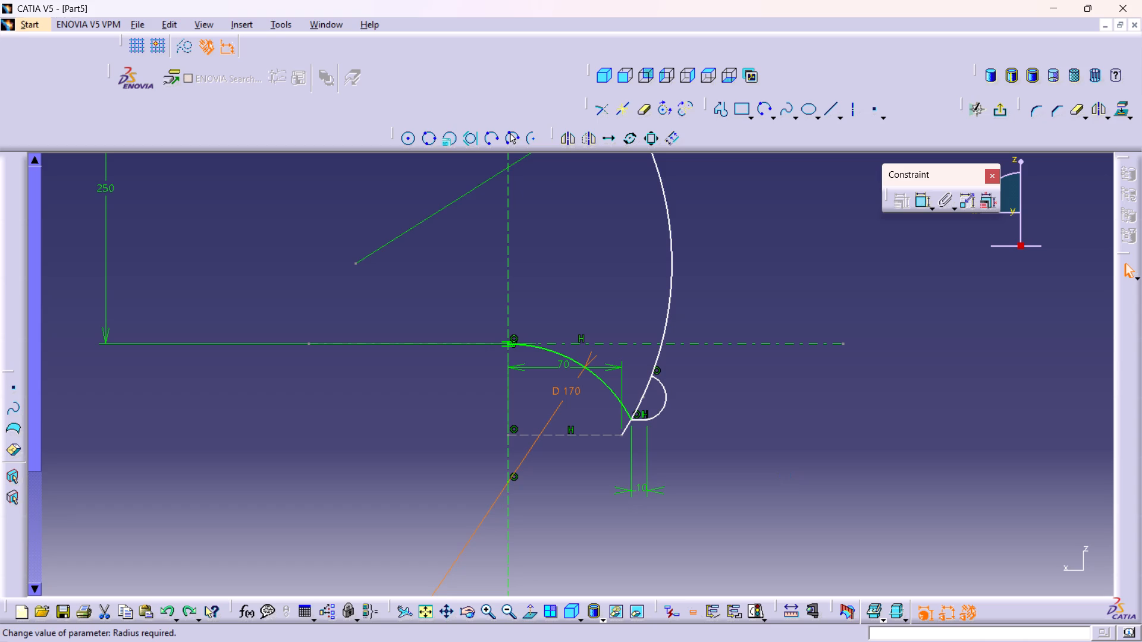
key(ctrl+z)
key(ctrl+z)
key(ctrl+z)
key(ctrl+z)
key(ctrl+z)
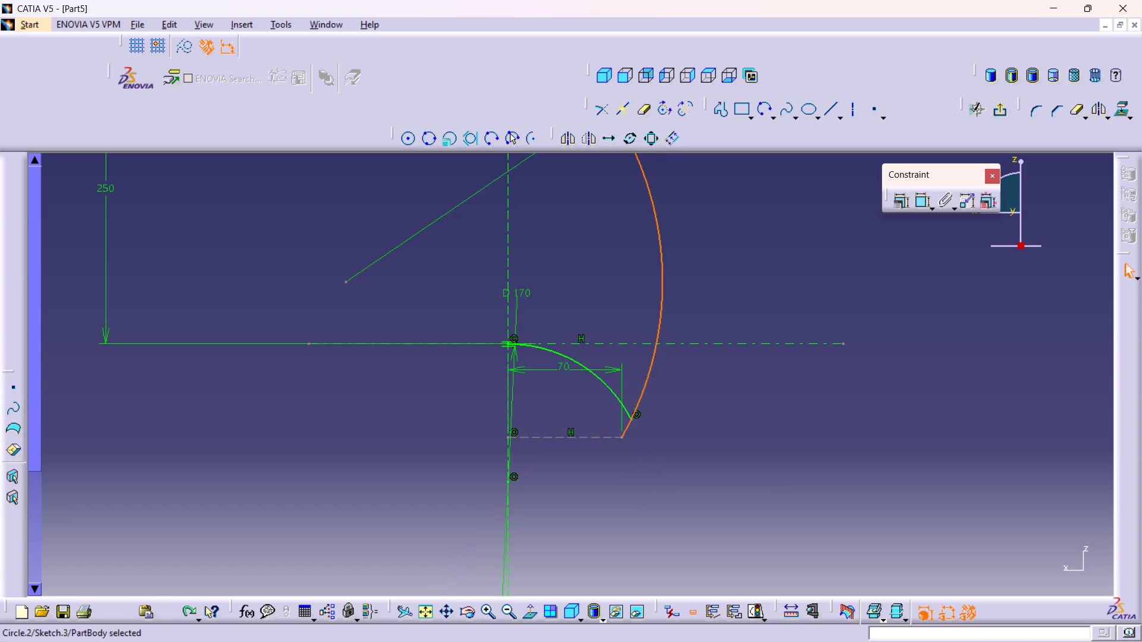
key(ctrl+z)
key(ctrl+z)
key(ctrl+z)
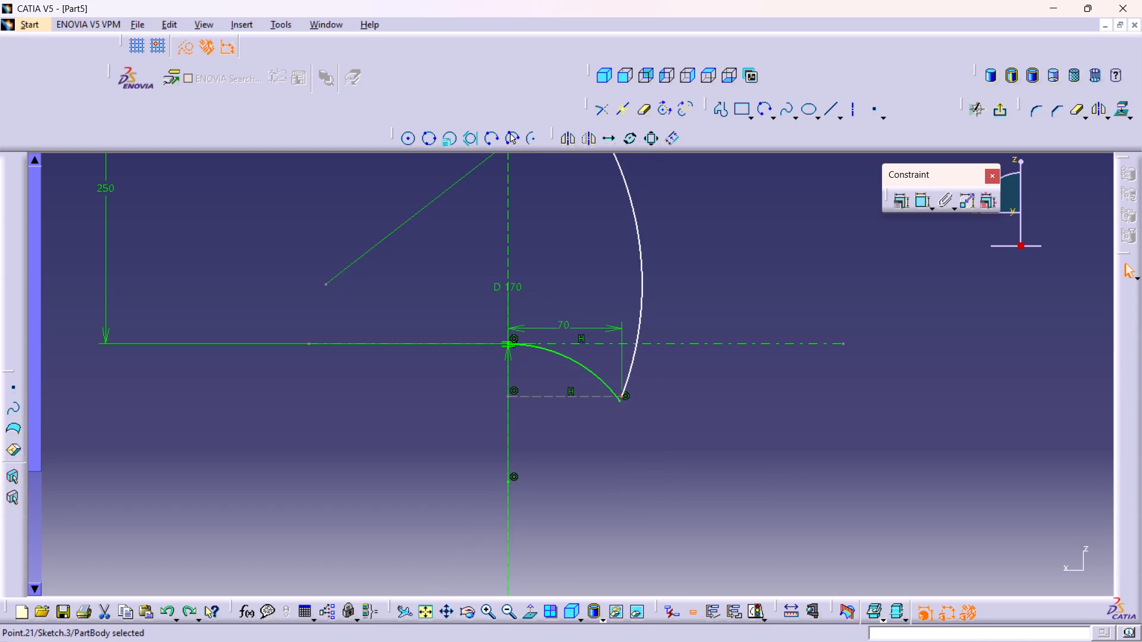
key(ctrl+z)
key(ctrl+z)
key(ctrl+z)
key(ctrl+z)
key(ctrl+z)
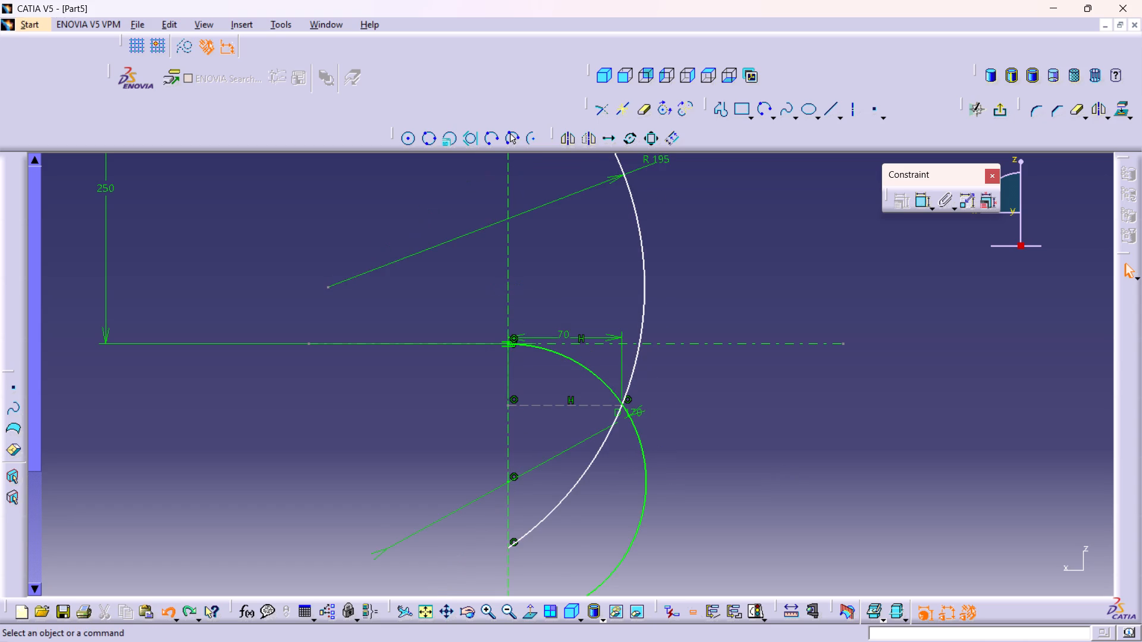
key(ctrl+z)
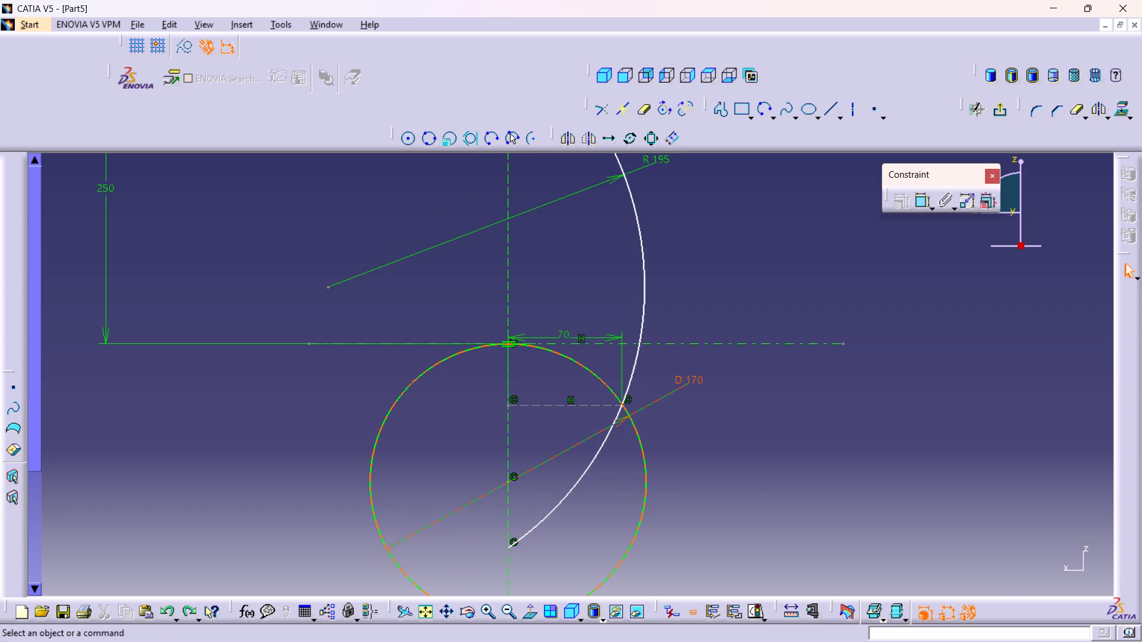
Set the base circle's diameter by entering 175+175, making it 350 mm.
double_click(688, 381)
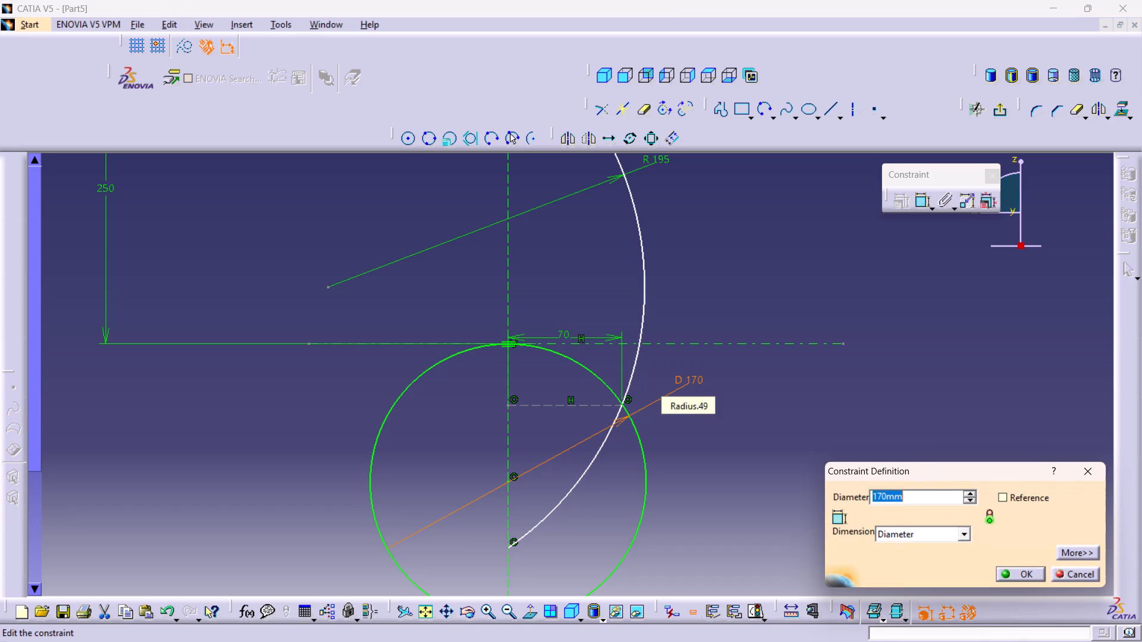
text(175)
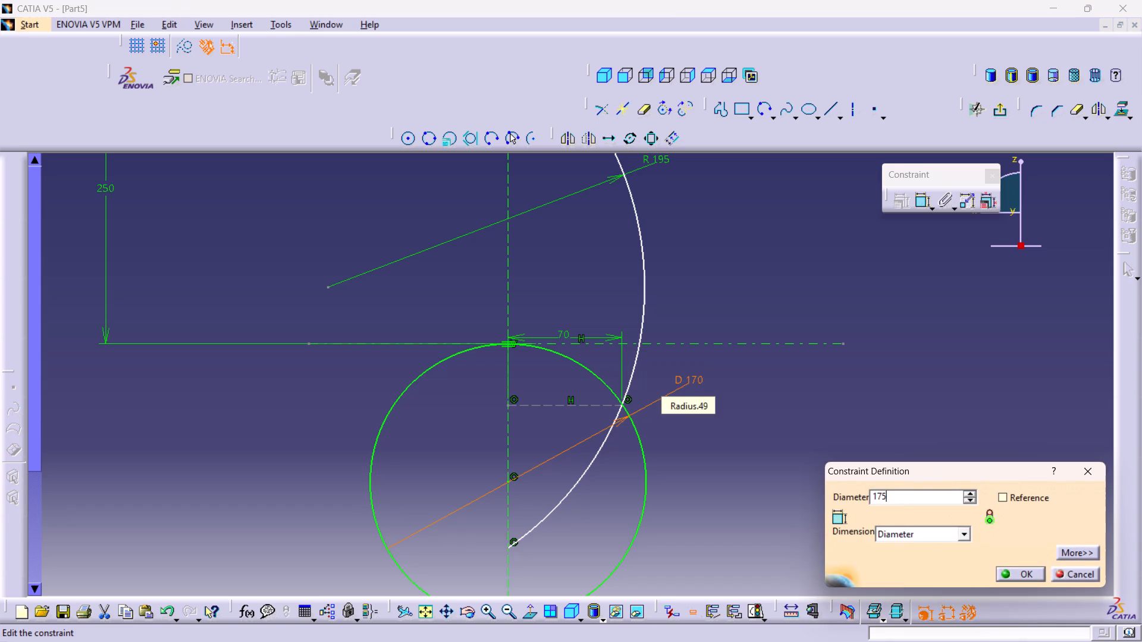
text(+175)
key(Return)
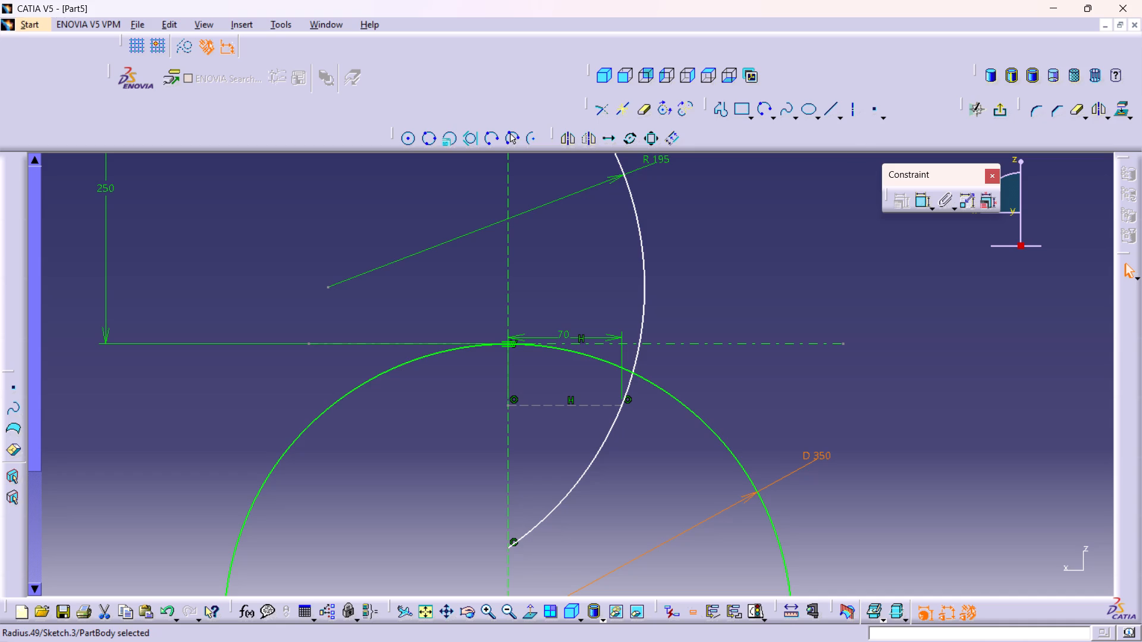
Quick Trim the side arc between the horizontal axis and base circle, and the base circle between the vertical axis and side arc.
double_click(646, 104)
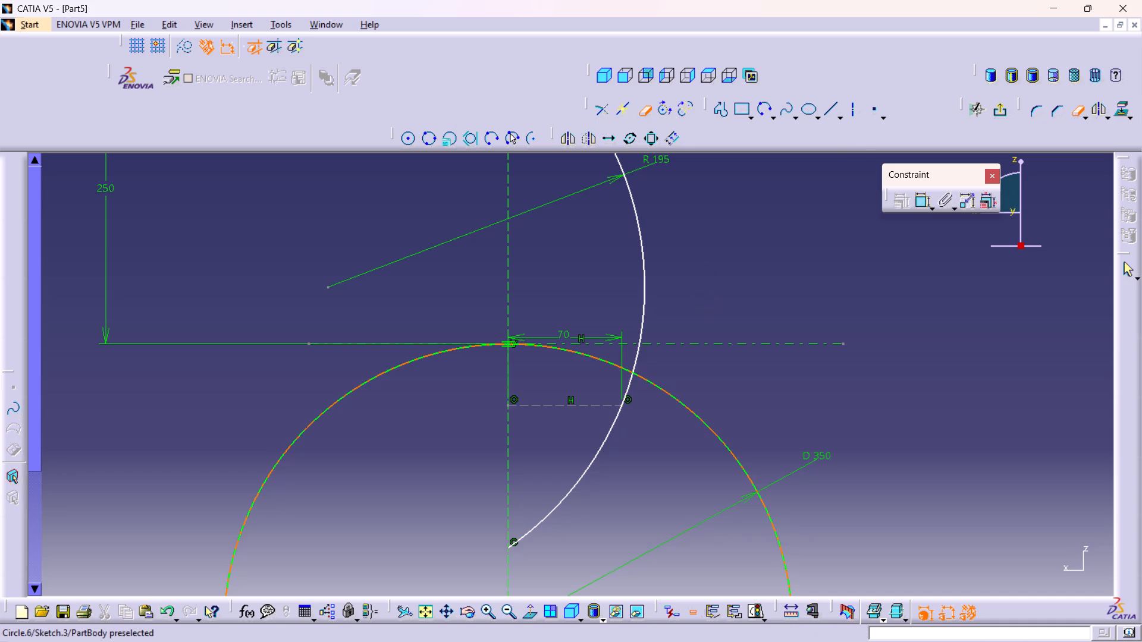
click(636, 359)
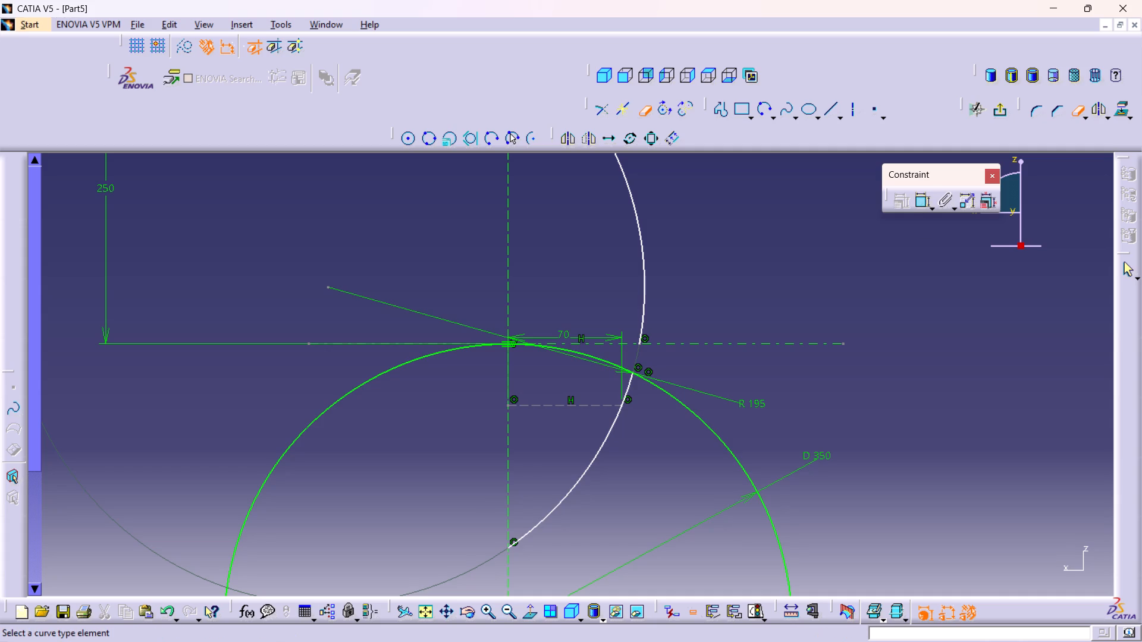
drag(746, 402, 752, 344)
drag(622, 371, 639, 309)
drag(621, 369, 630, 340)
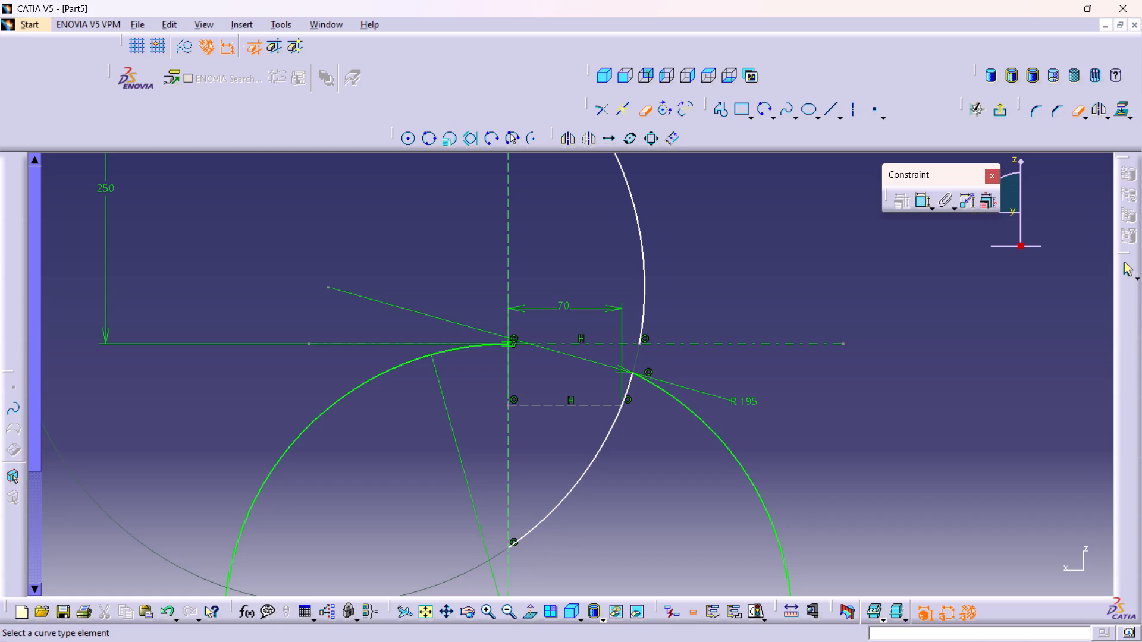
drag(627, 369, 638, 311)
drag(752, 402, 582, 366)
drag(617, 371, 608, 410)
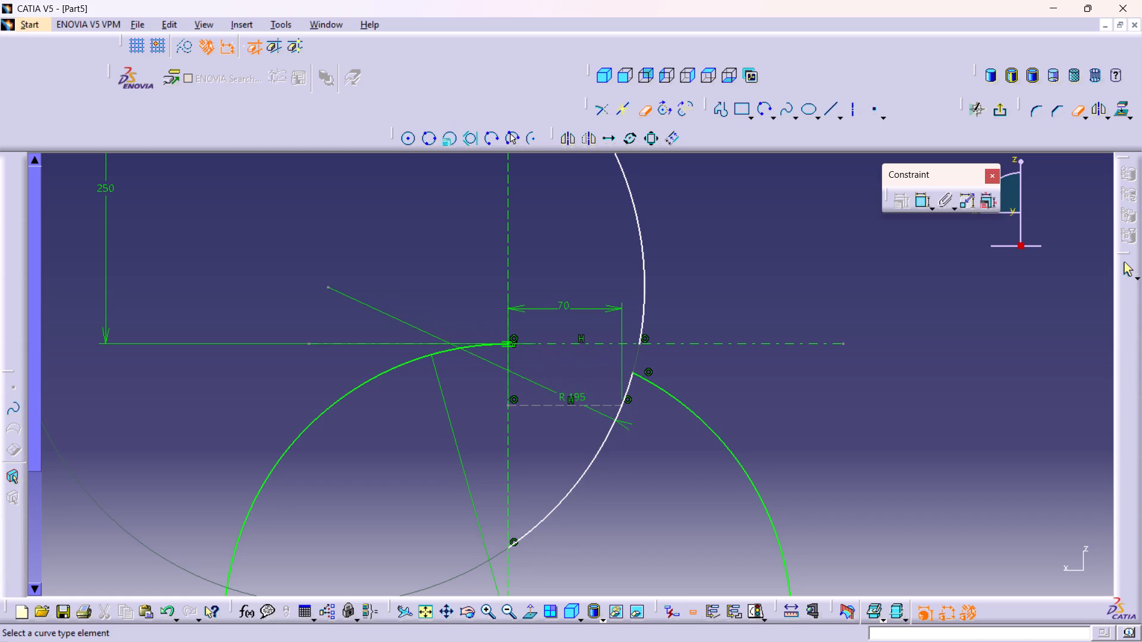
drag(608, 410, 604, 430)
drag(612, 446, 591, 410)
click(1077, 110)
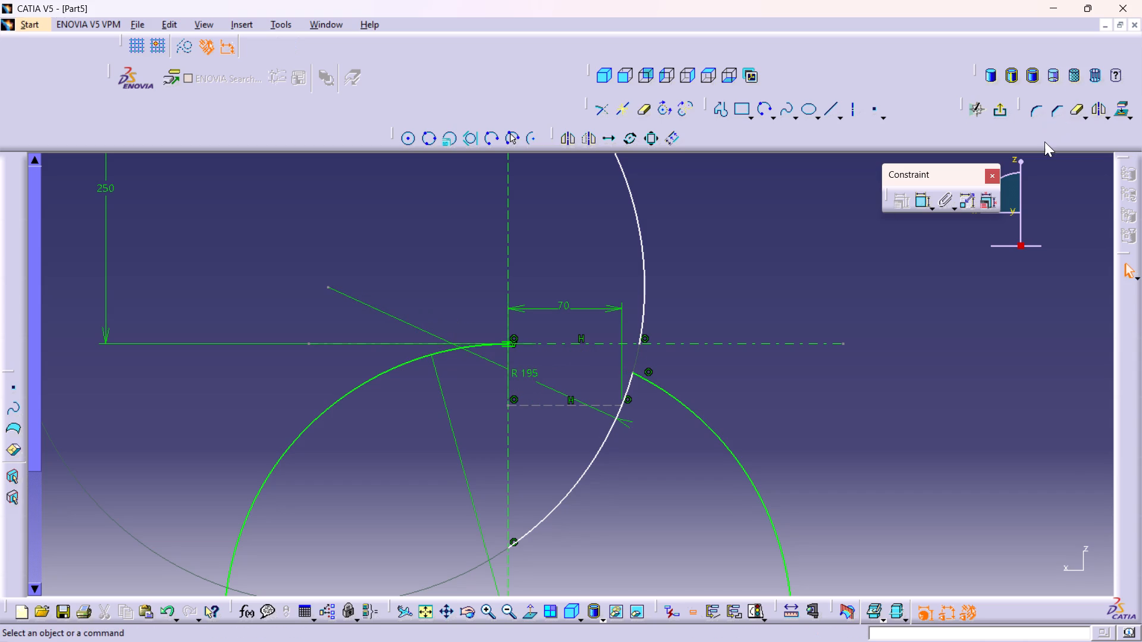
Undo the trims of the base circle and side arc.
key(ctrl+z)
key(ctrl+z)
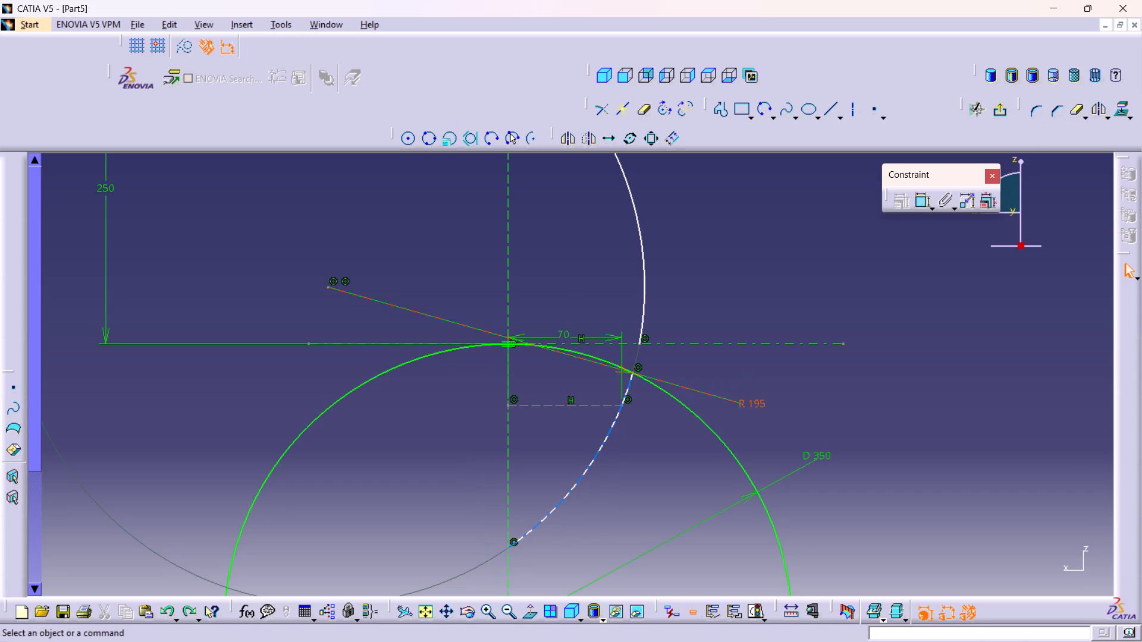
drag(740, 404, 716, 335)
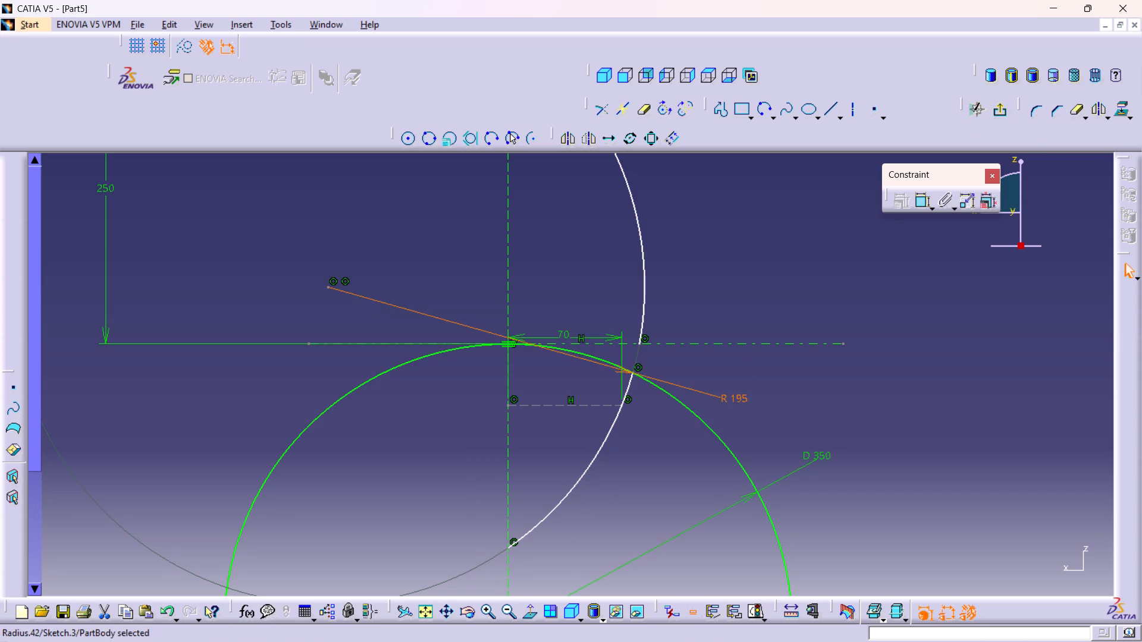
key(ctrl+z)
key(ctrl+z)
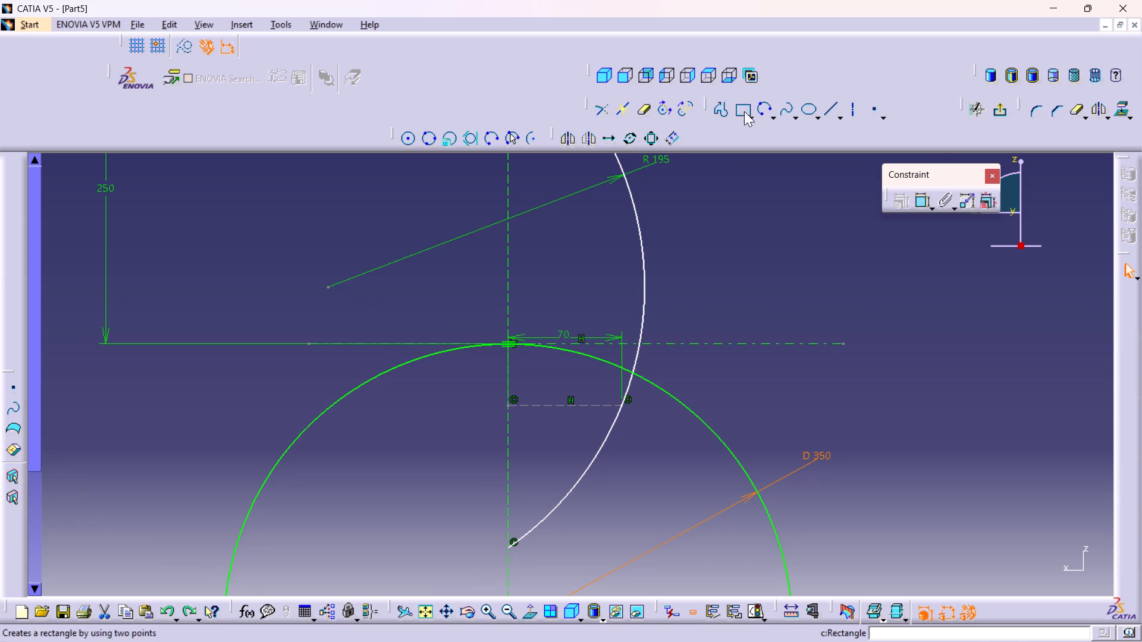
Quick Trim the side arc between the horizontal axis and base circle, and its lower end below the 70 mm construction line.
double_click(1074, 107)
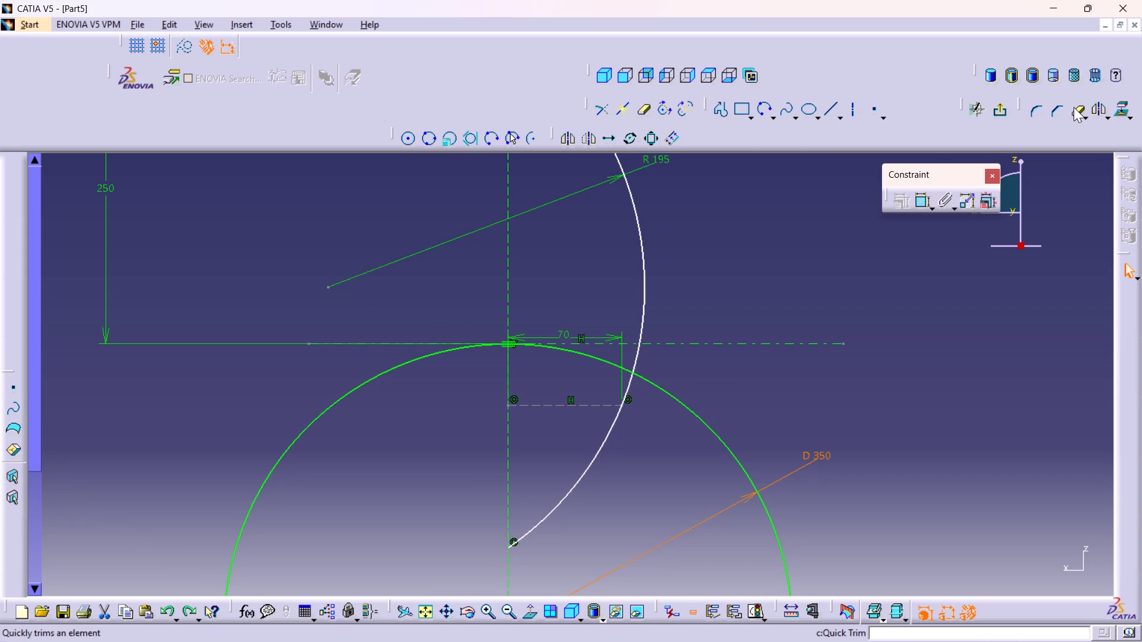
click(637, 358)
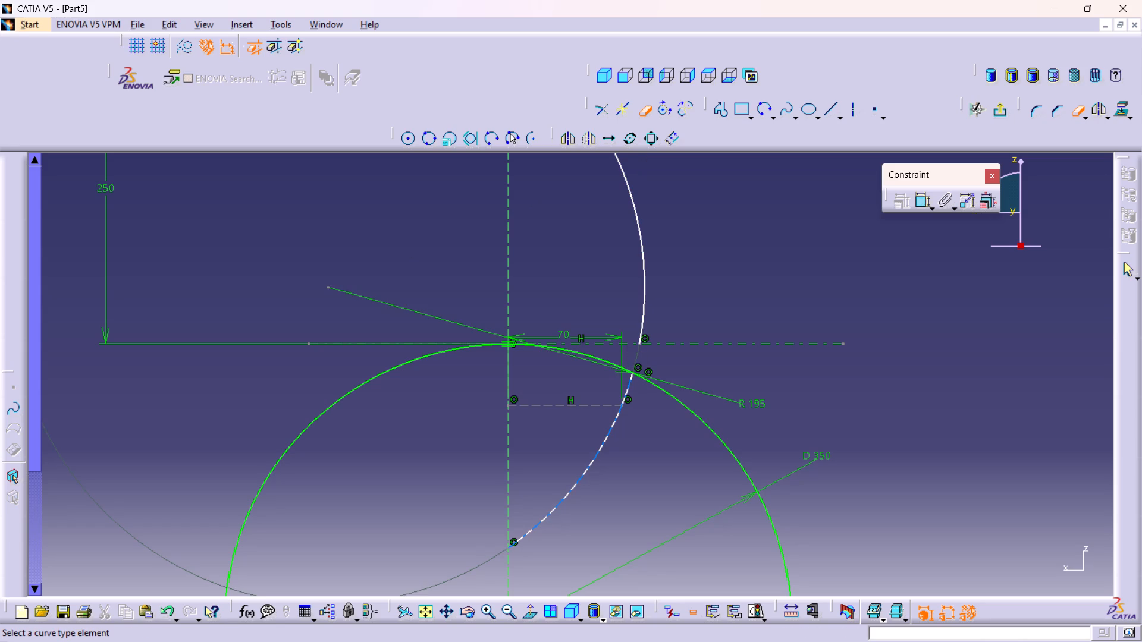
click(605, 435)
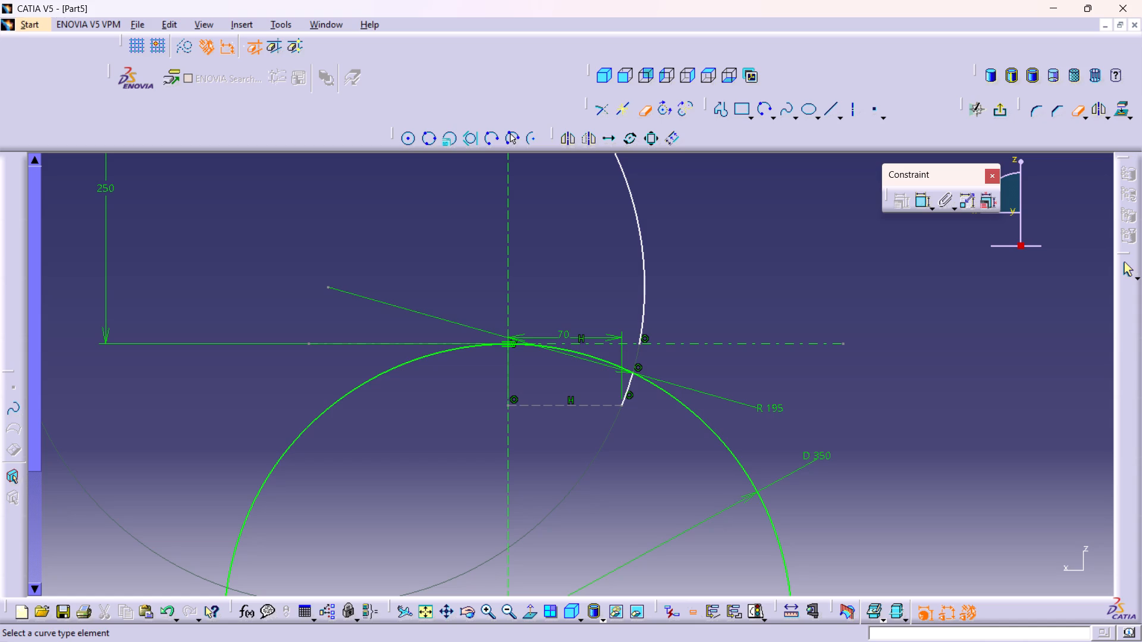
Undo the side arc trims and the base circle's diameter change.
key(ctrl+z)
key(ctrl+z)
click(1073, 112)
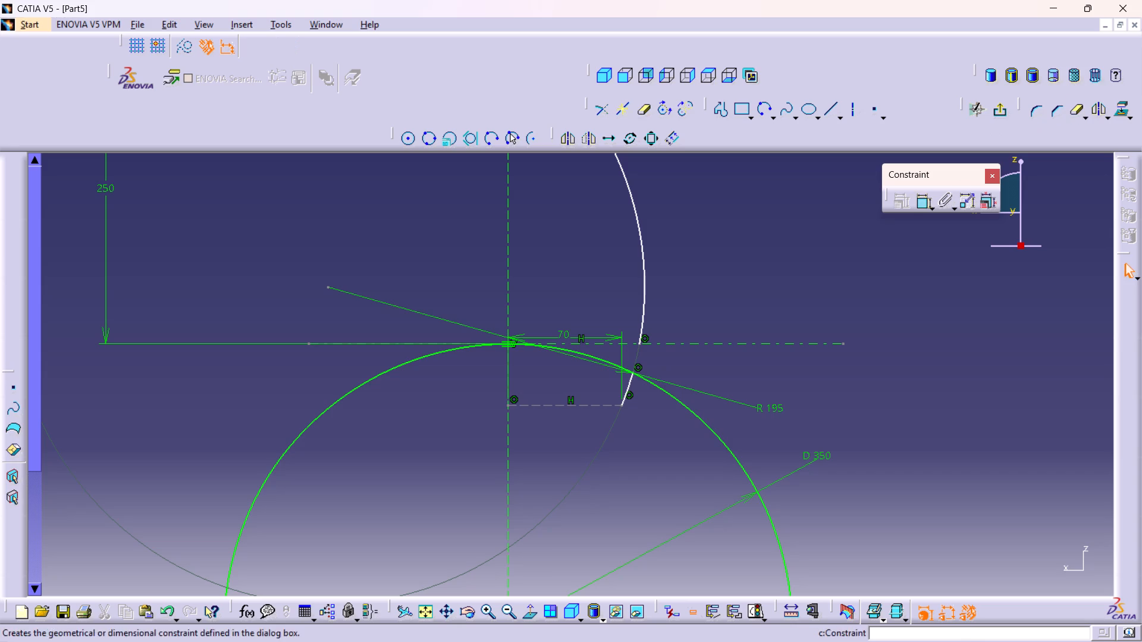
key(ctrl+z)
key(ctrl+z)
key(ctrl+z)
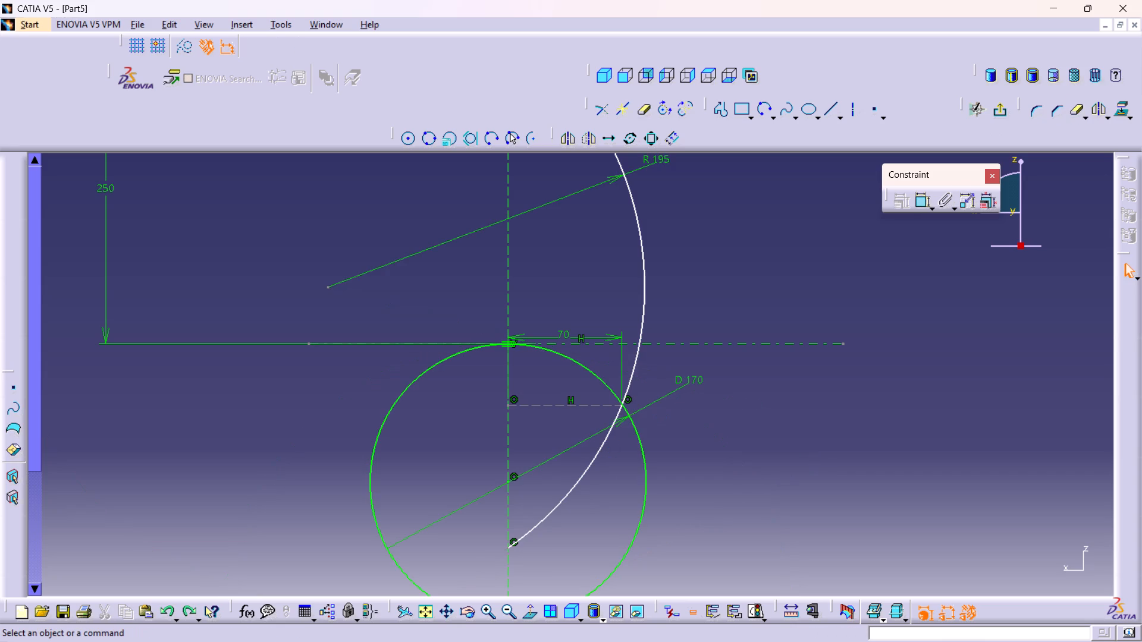
Move the 70 mm horizontal construction line upward to just above the horizontal axis at the top of the base circle.
drag(570, 402, 579, 361)
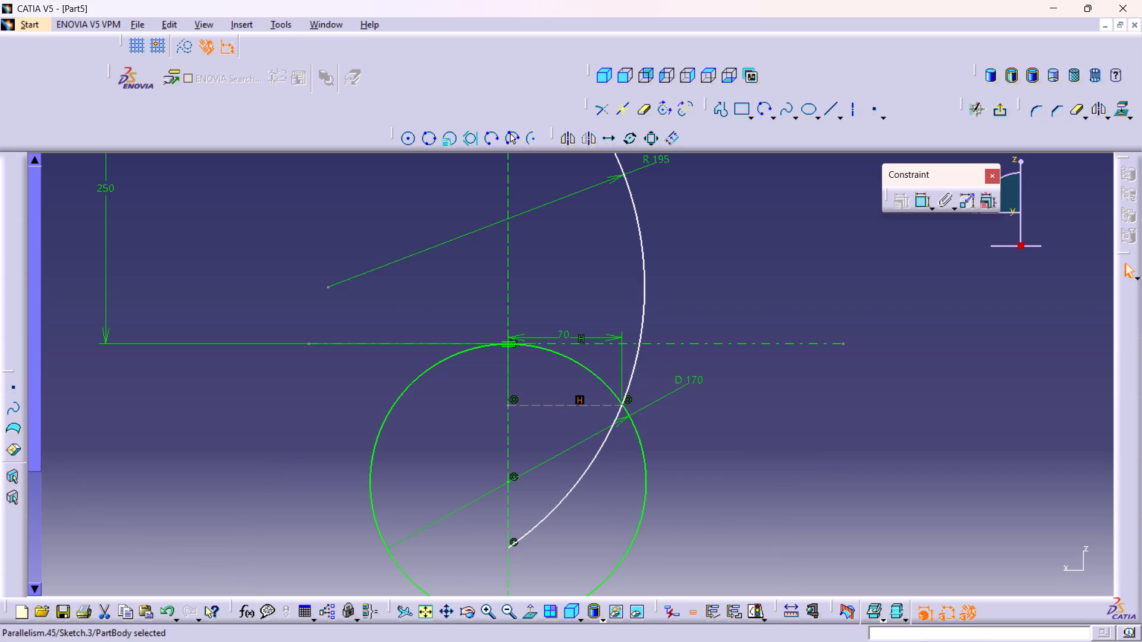
drag(579, 361, 556, 377)
drag(570, 407, 590, 314)
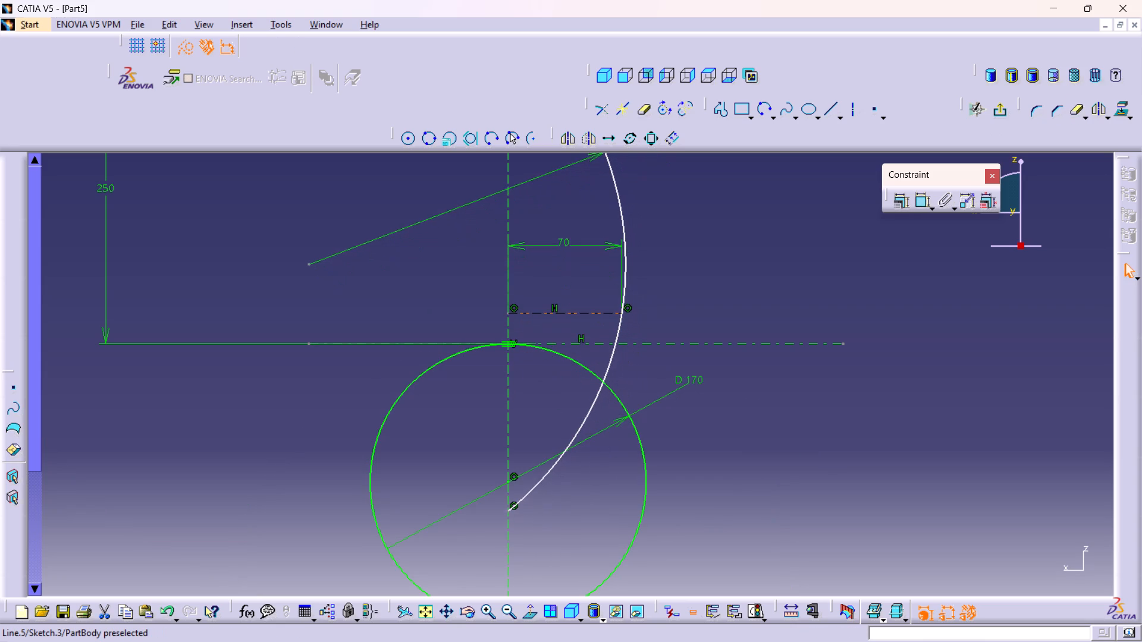
drag(590, 314, 593, 301)
Examine the whole sketch profile from the upper edge down to the base circle.
middle_drag(719, 311, 744, 399)
right_click(719, 311)
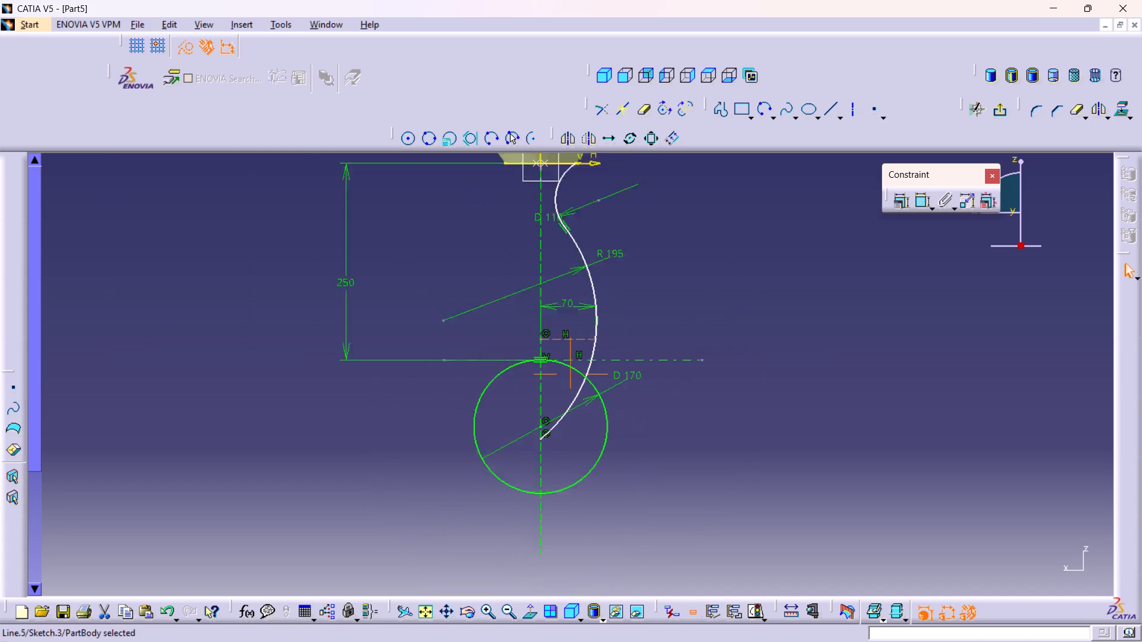
middle_drag(744, 399, 745, 406)
middle_drag(689, 301, 705, 370)
click(653, 393)
middle_drag(648, 397, 636, 338)
right_click(648, 397)
middle_drag(696, 450, 685, 426)
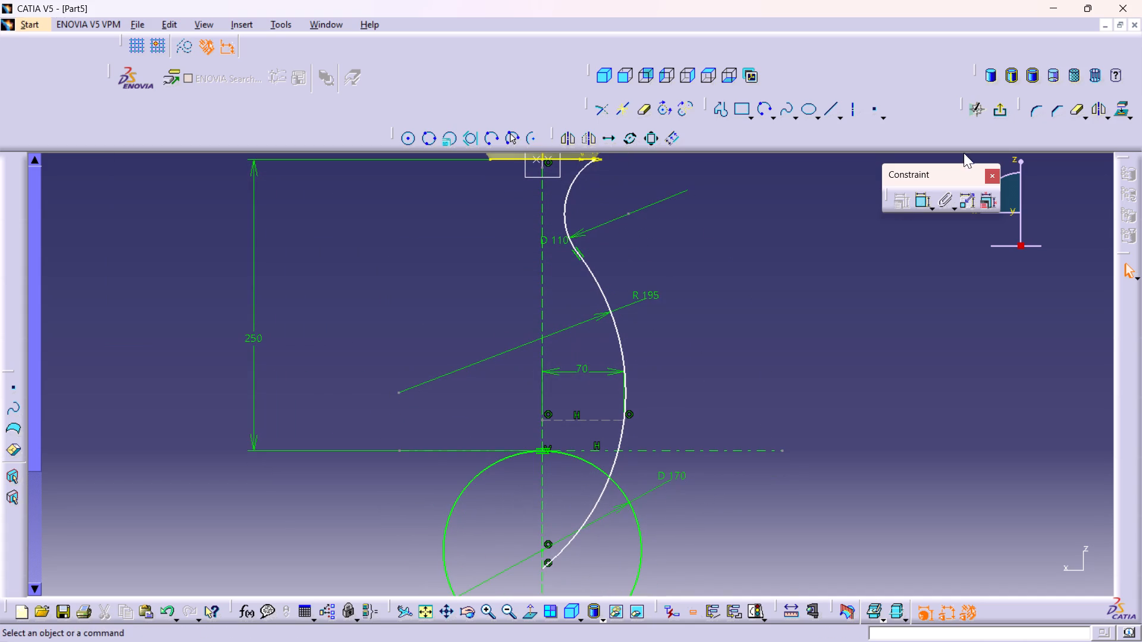
Quick Trim the side arc's lower portion, removing everything below the horizontal axis at the top of the base circle.
double_click(1075, 106)
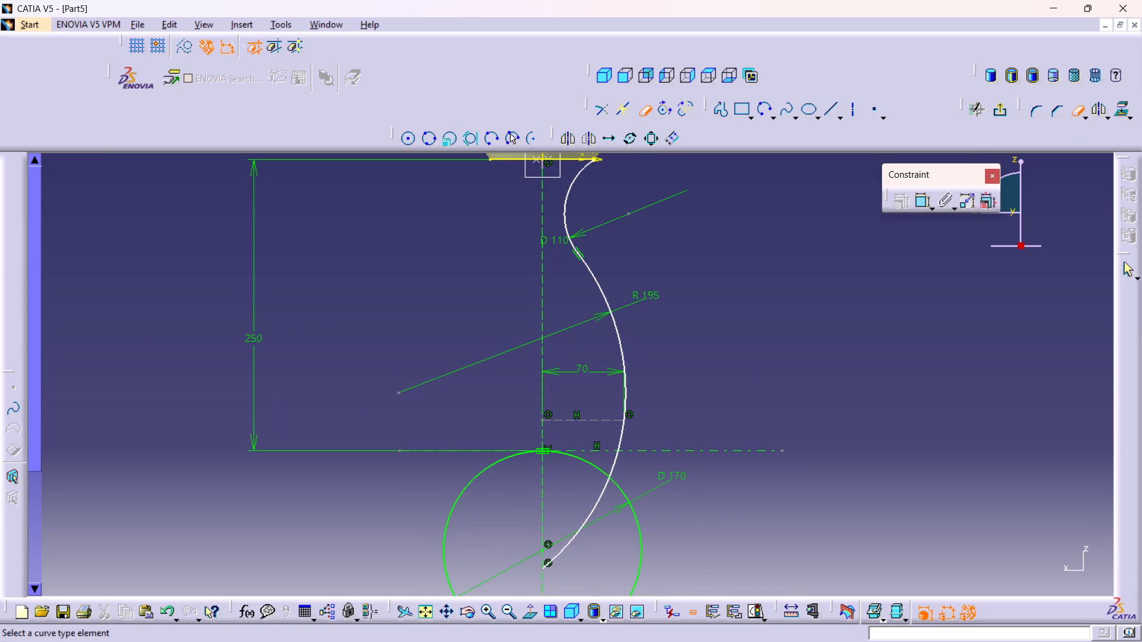
click(615, 462)
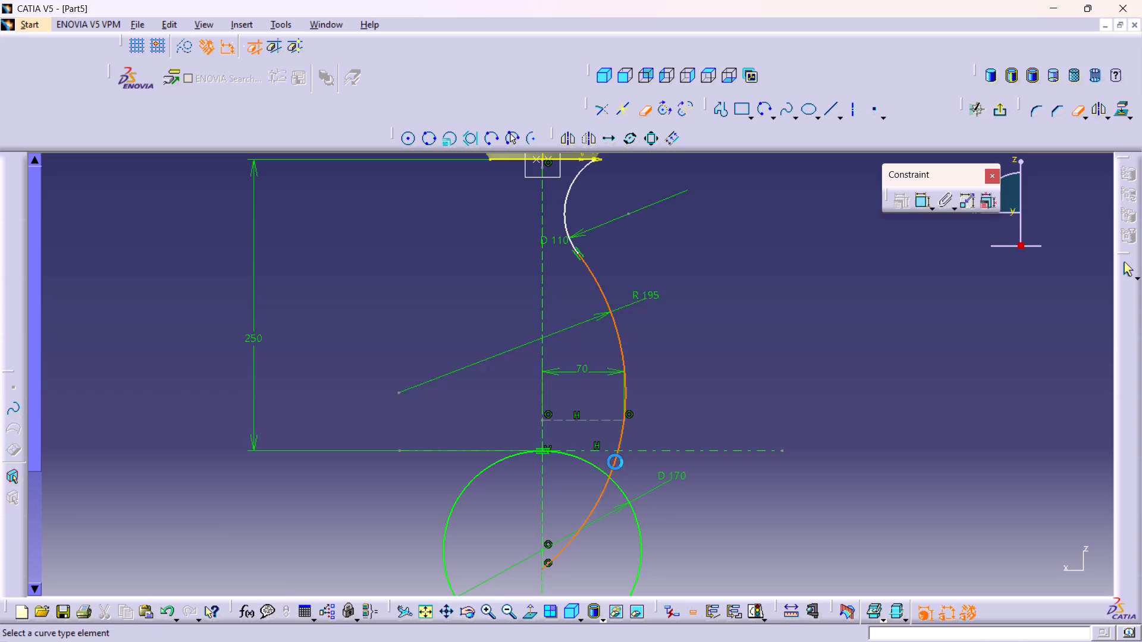
click(592, 506)
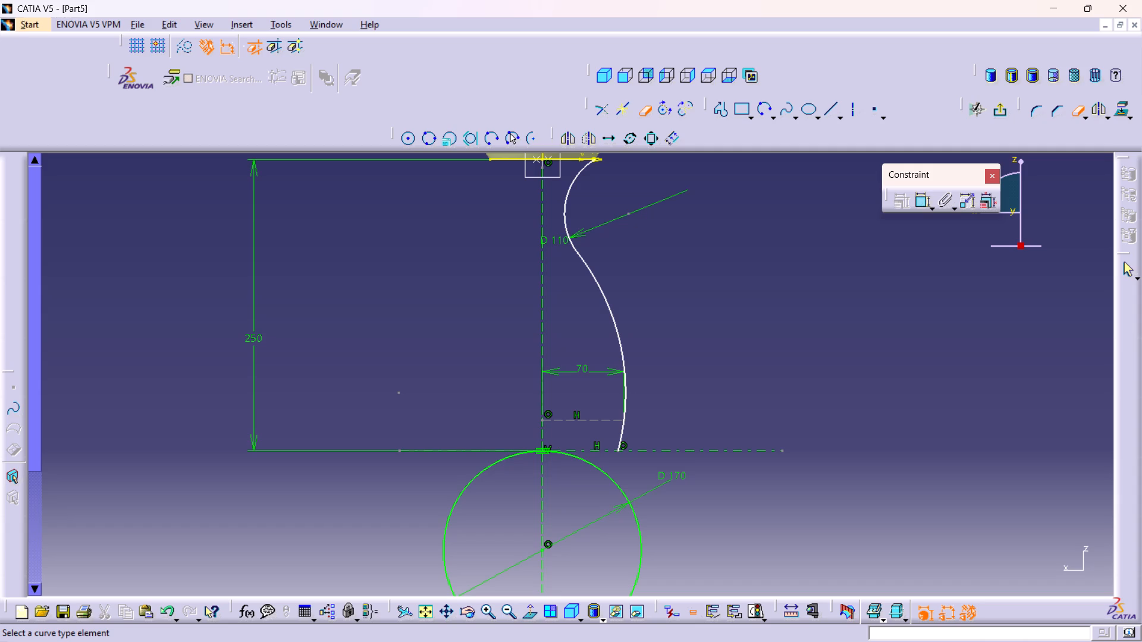
Draw a horizontal axis line from the vertical axis to the base circle just below its top, and set its length to 54 mm.
double_click(851, 112)
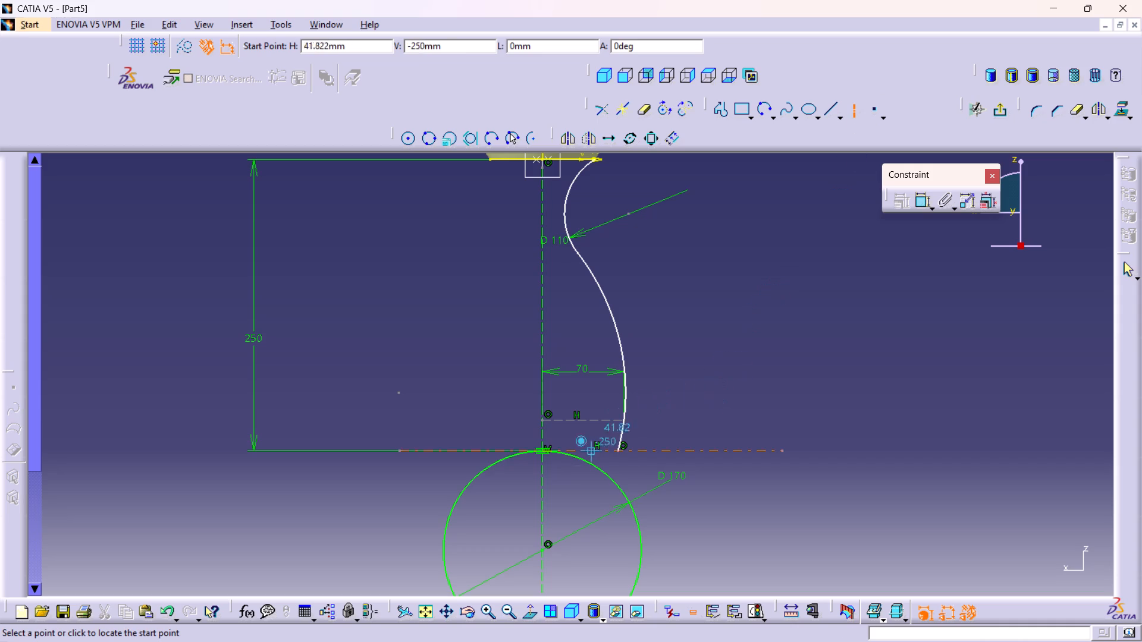
middle_drag(572, 508, 583, 402)
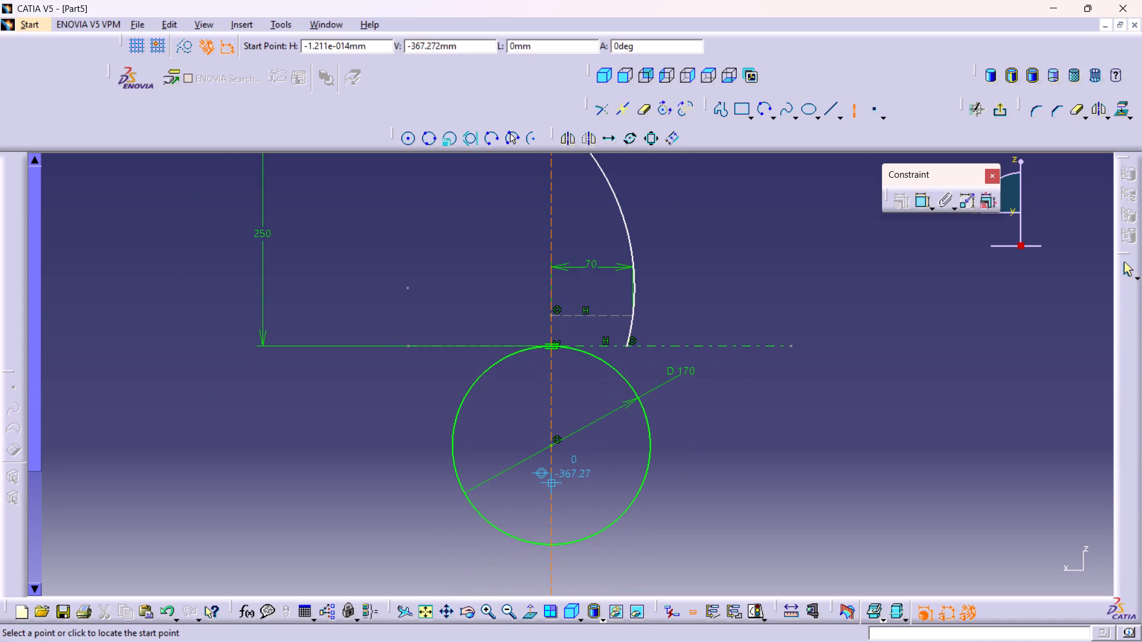
click(553, 372)
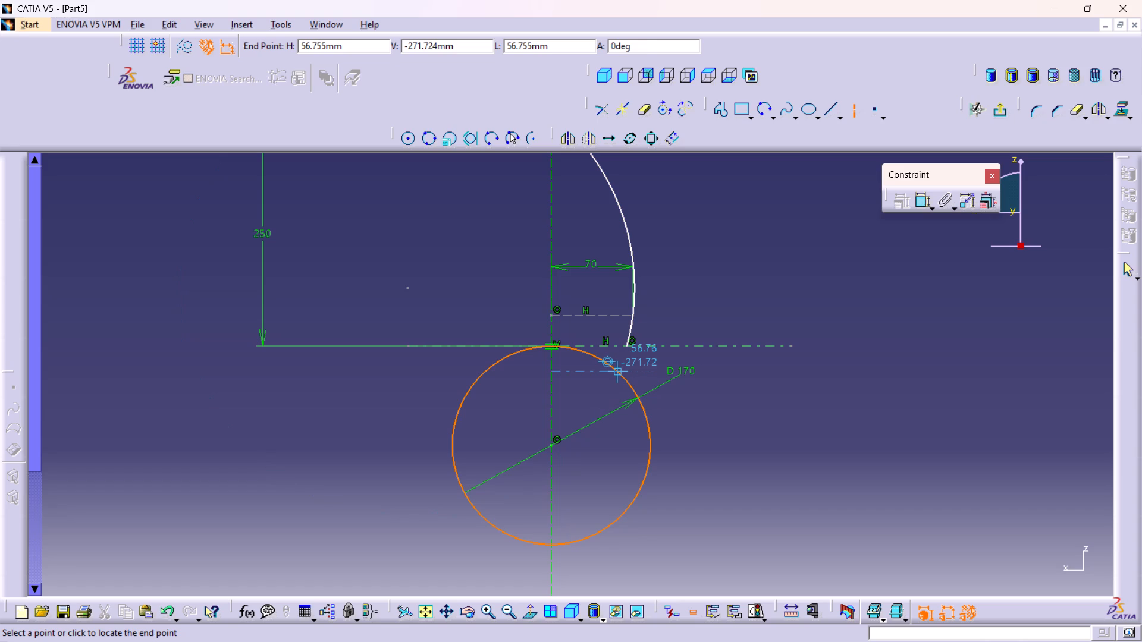
click(620, 374)
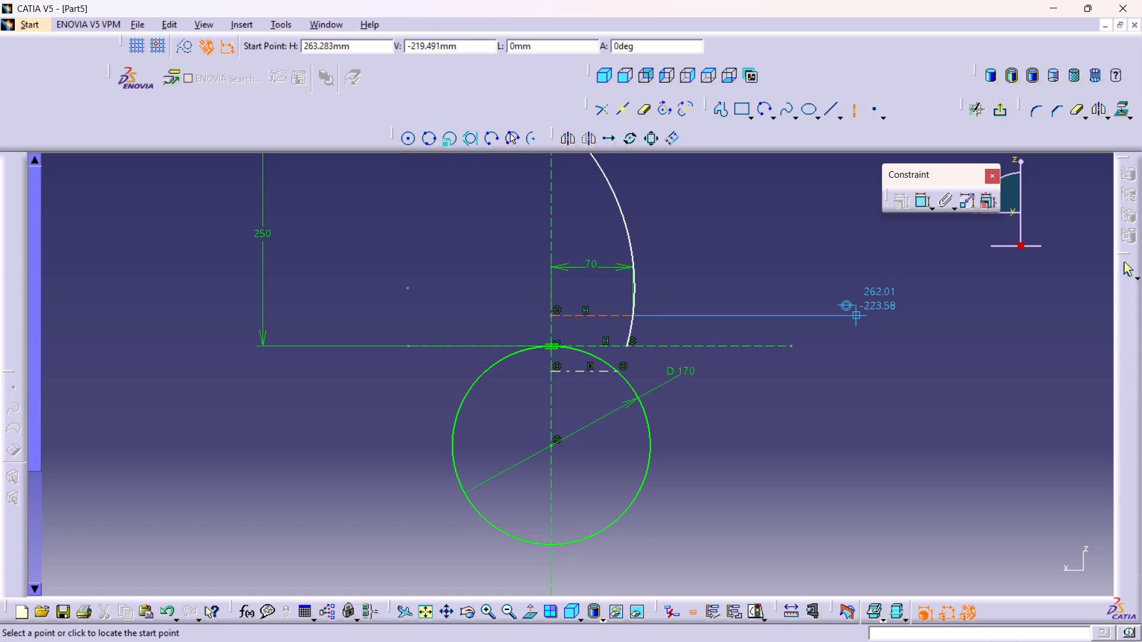
double_click(916, 194)
click(583, 370)
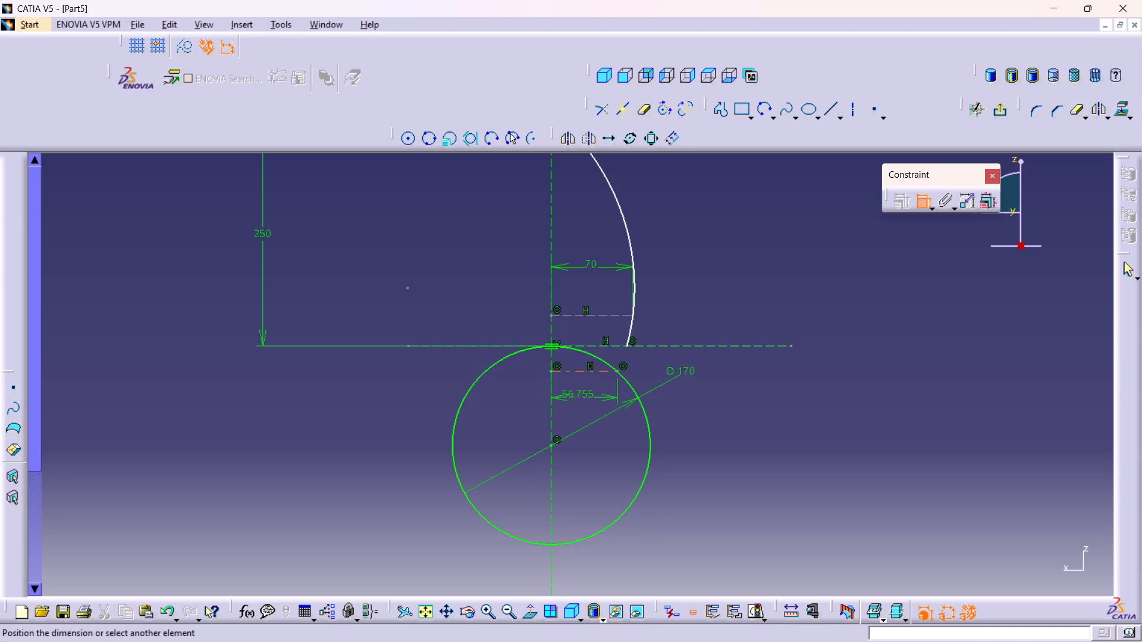
click(578, 402)
double_click(572, 395)
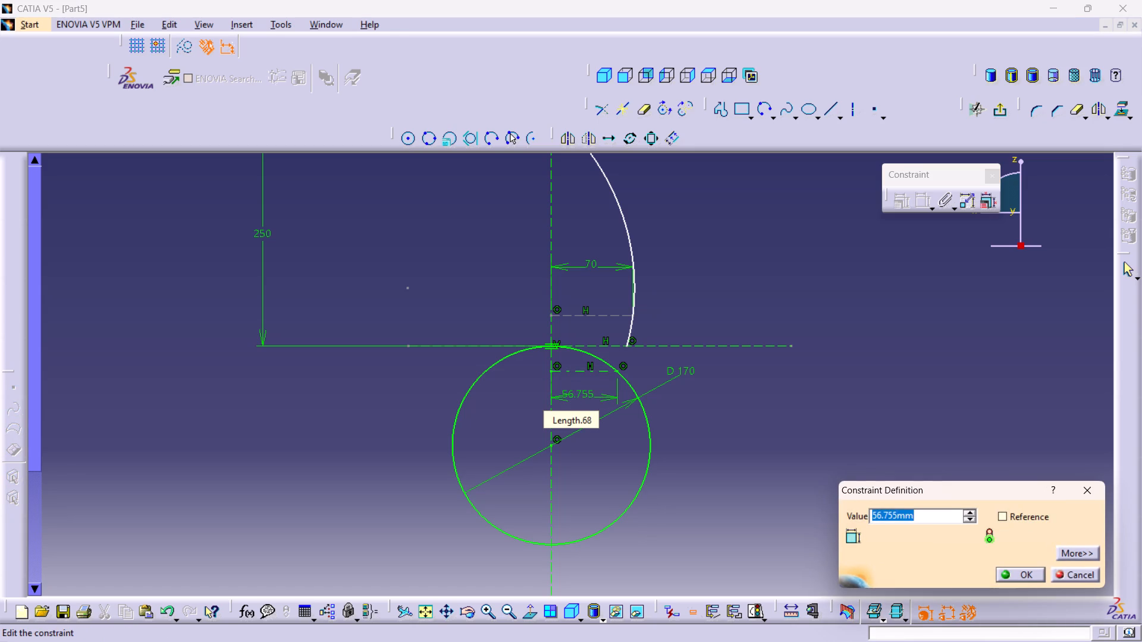
text(54)
key(Return)
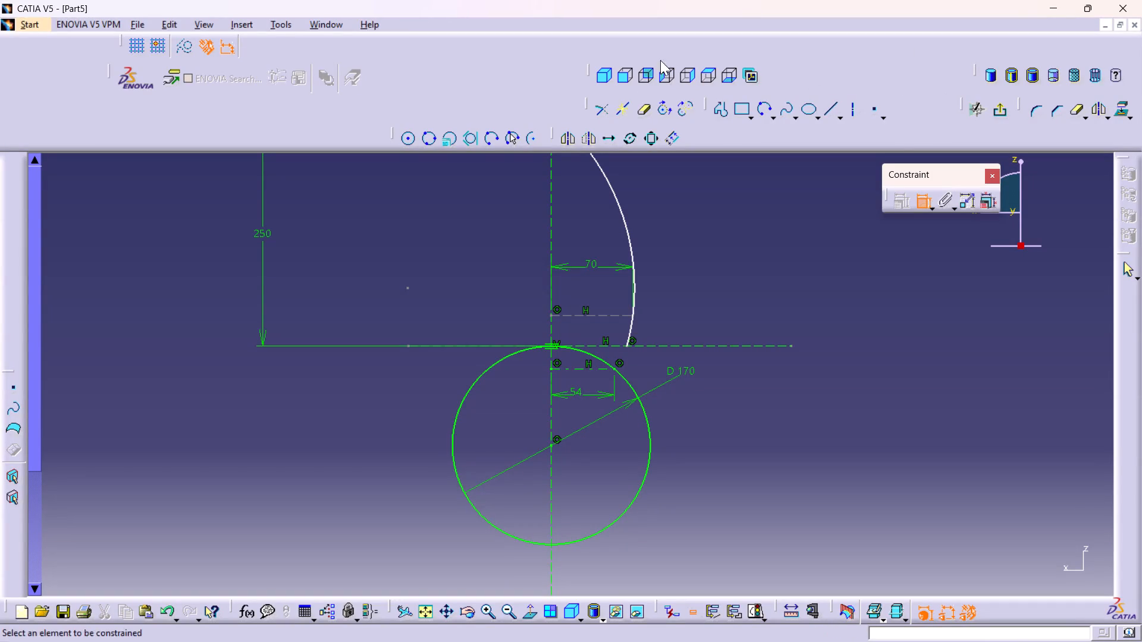
Quick Trim the base circle, keeping only the arc from the vertical axis to the end of the 54 mm line.
double_click(642, 109)
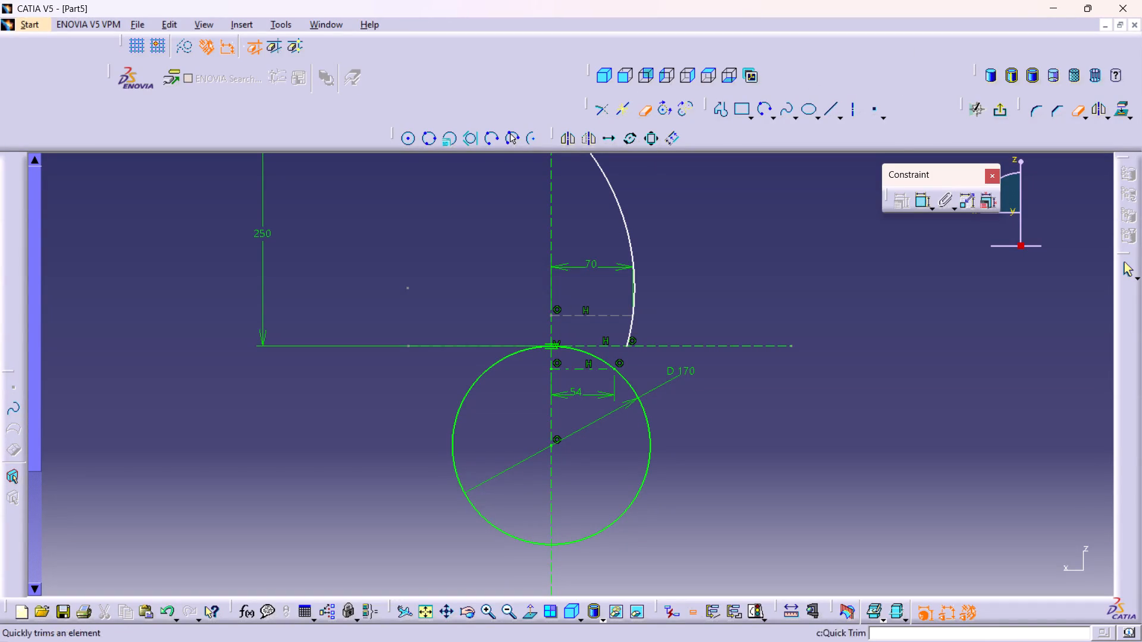
click(650, 428)
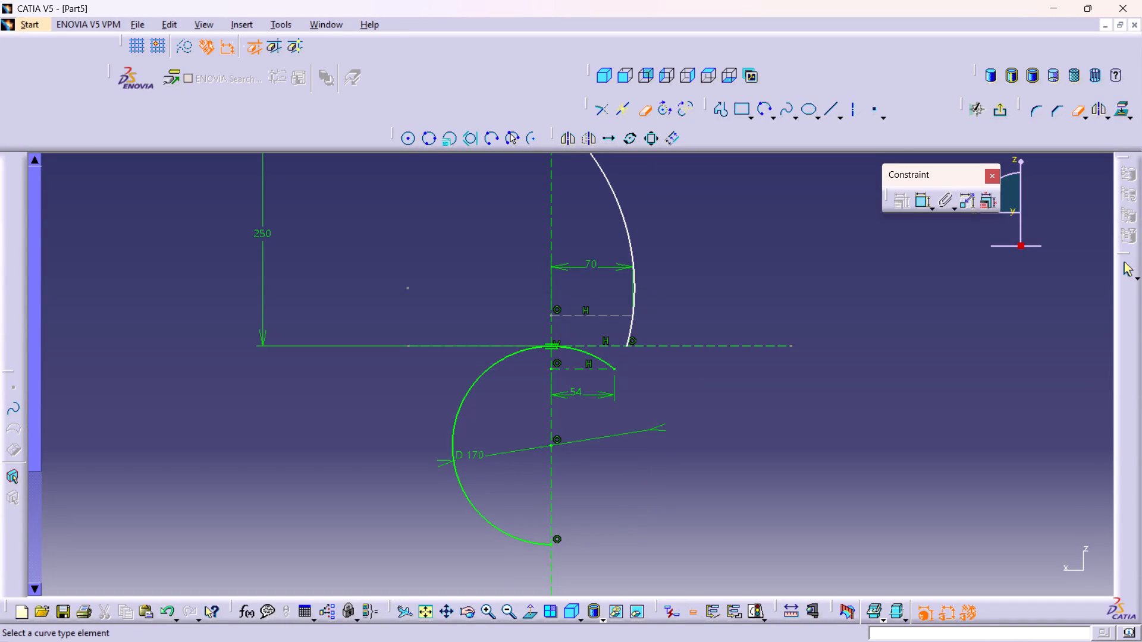
click(474, 385)
Draw a horizontal line outward from the base arc's lower end and set its length to 10 mm.
middle_drag(672, 410, 662, 391)
right_click(672, 410)
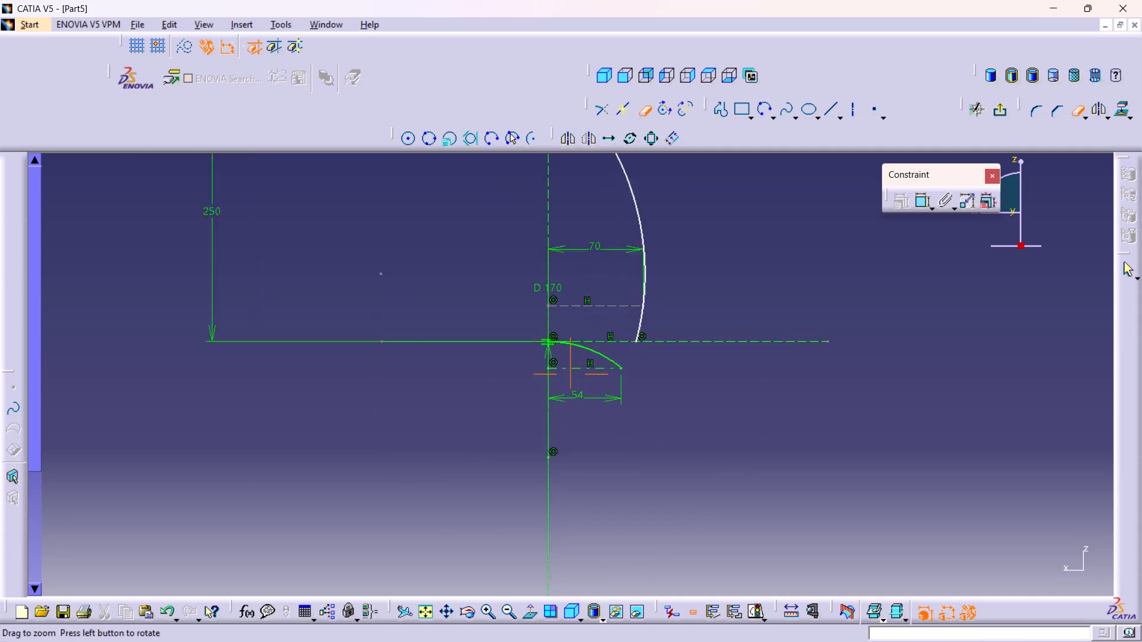
middle_drag(662, 391, 628, 267)
middle_drag(767, 352, 671, 416)
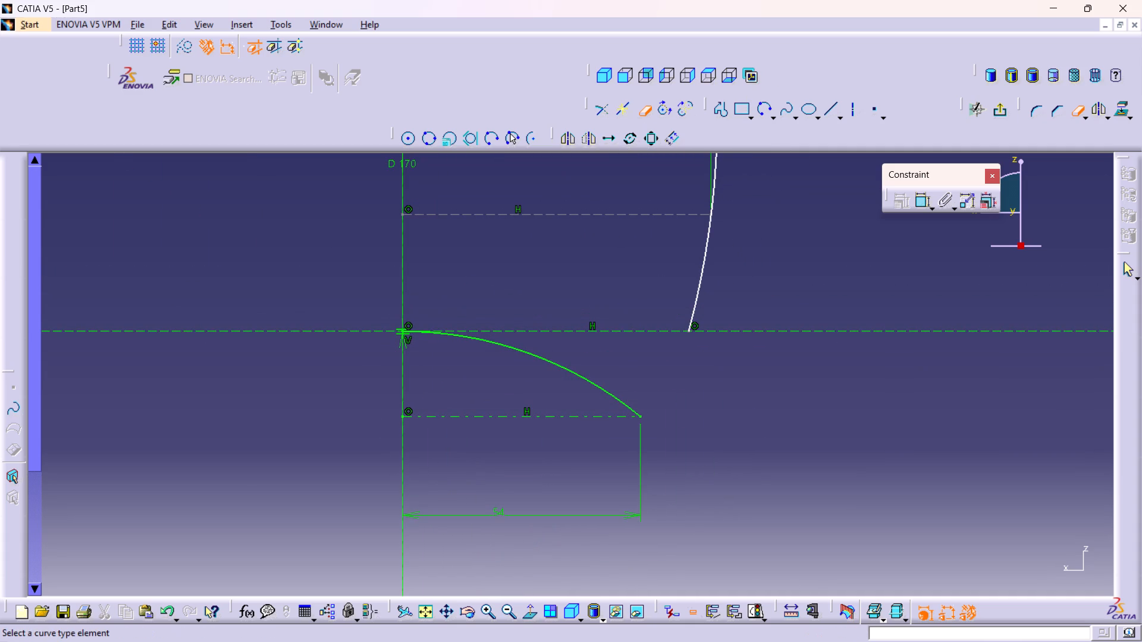
double_click(722, 106)
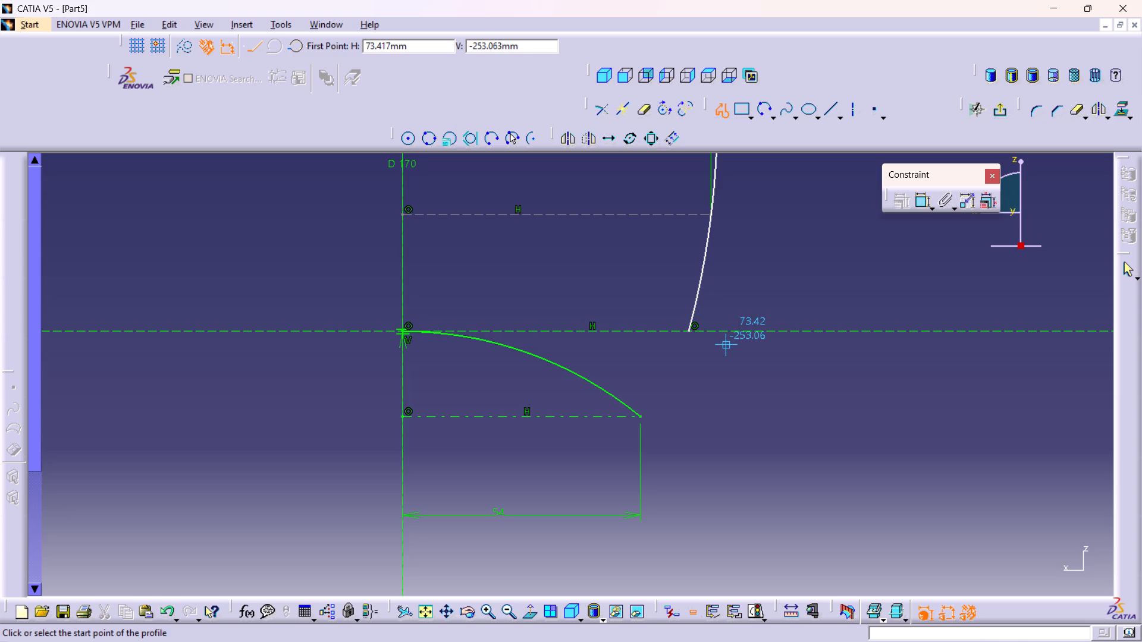
click(638, 418)
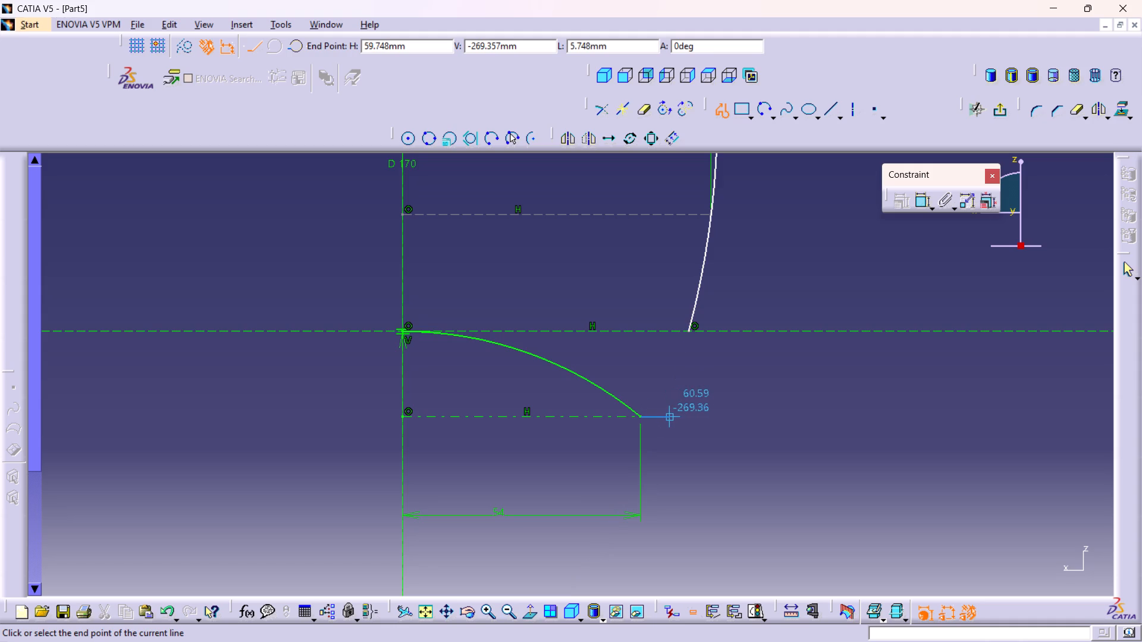
click(669, 418)
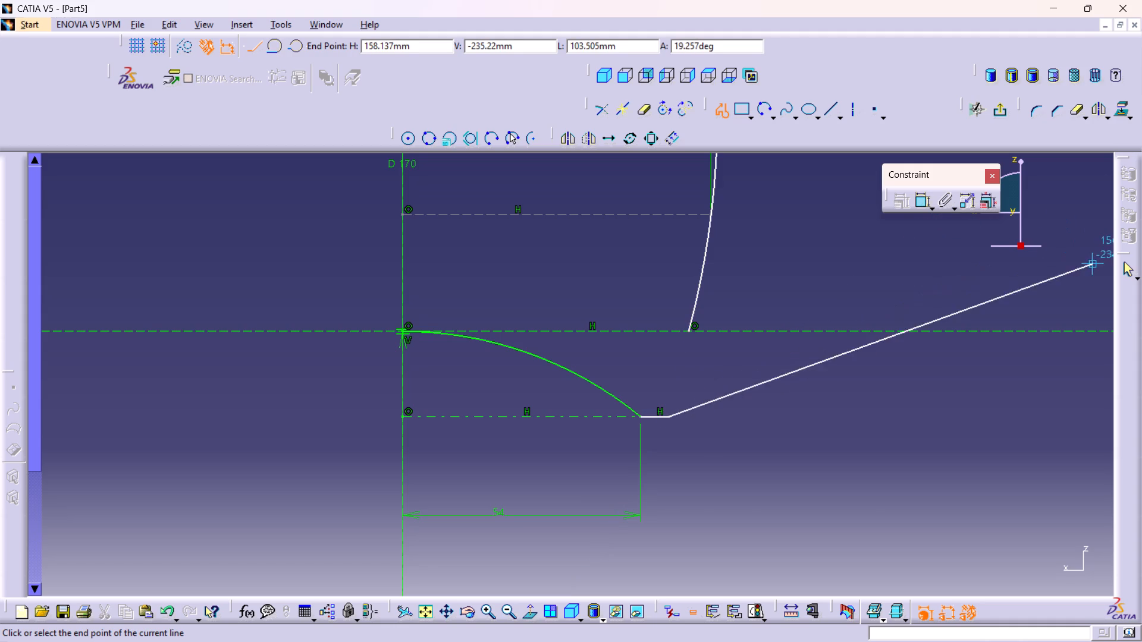
double_click(922, 199)
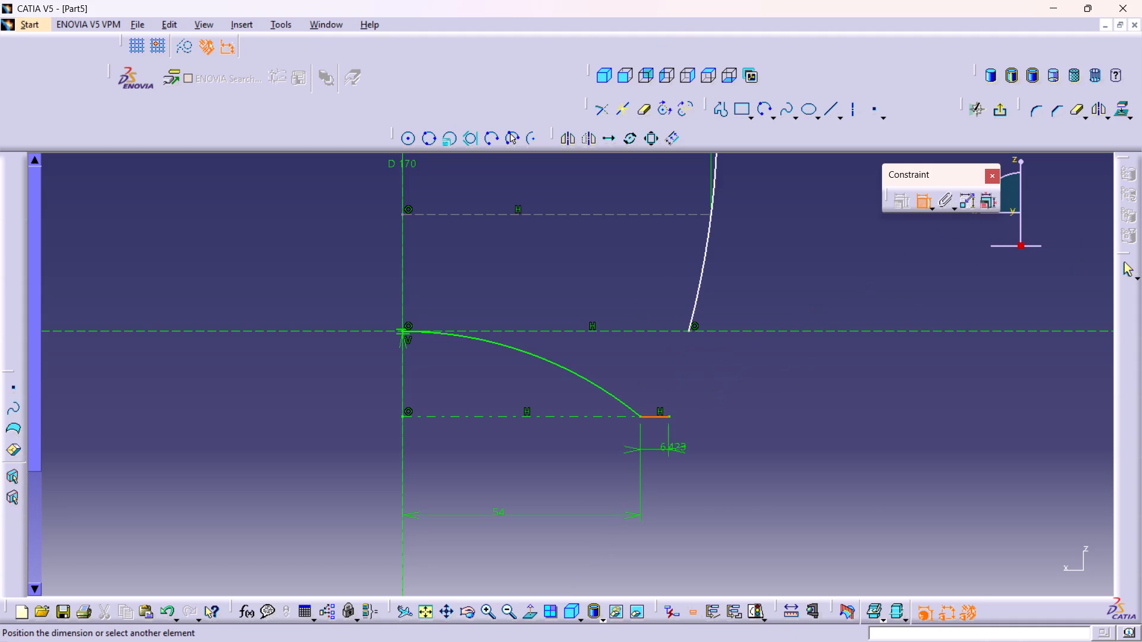
click(666, 458)
double_click(660, 455)
text(10)
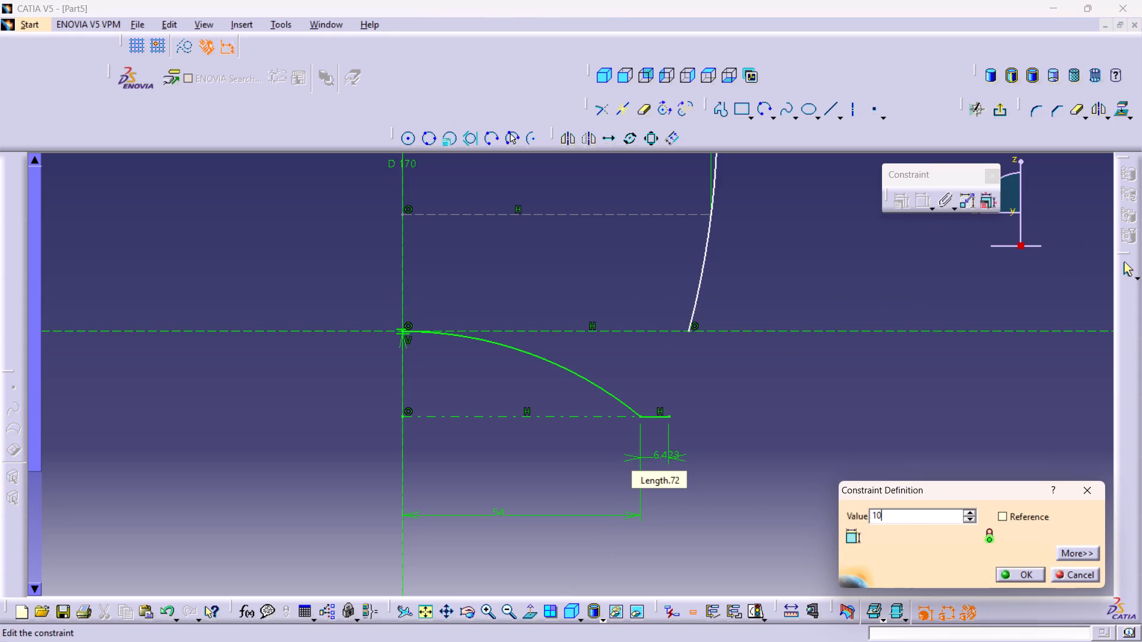
key(Return)
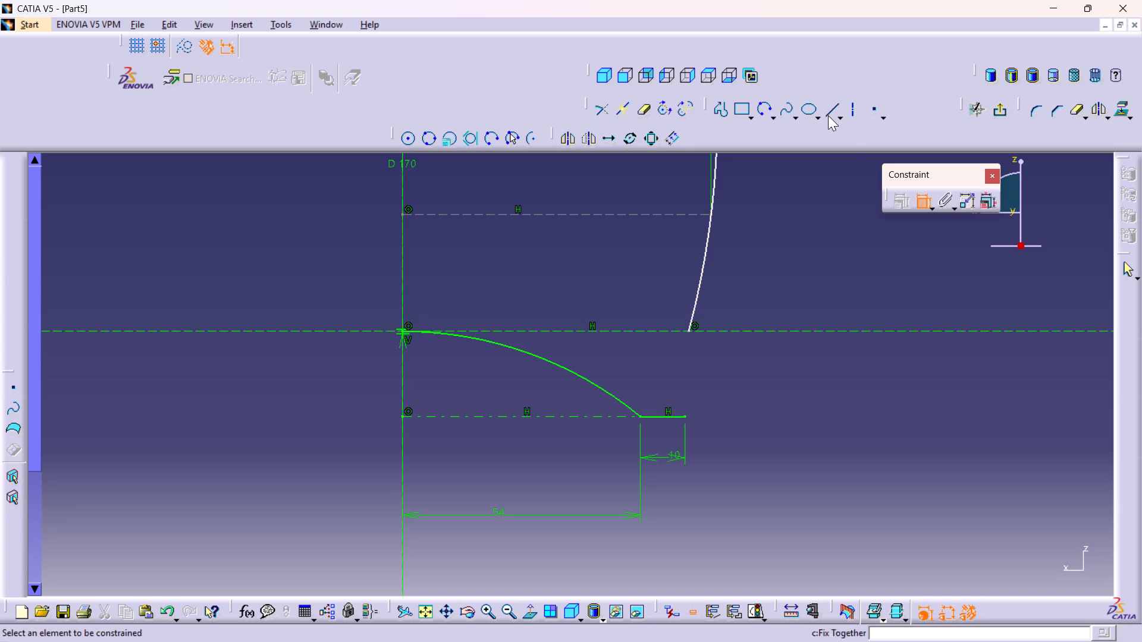
Sketch a circle just outside the side arc, above the horizontal axis, and set its radius to 7.5 mm.
double_click(406, 144)
click(764, 238)
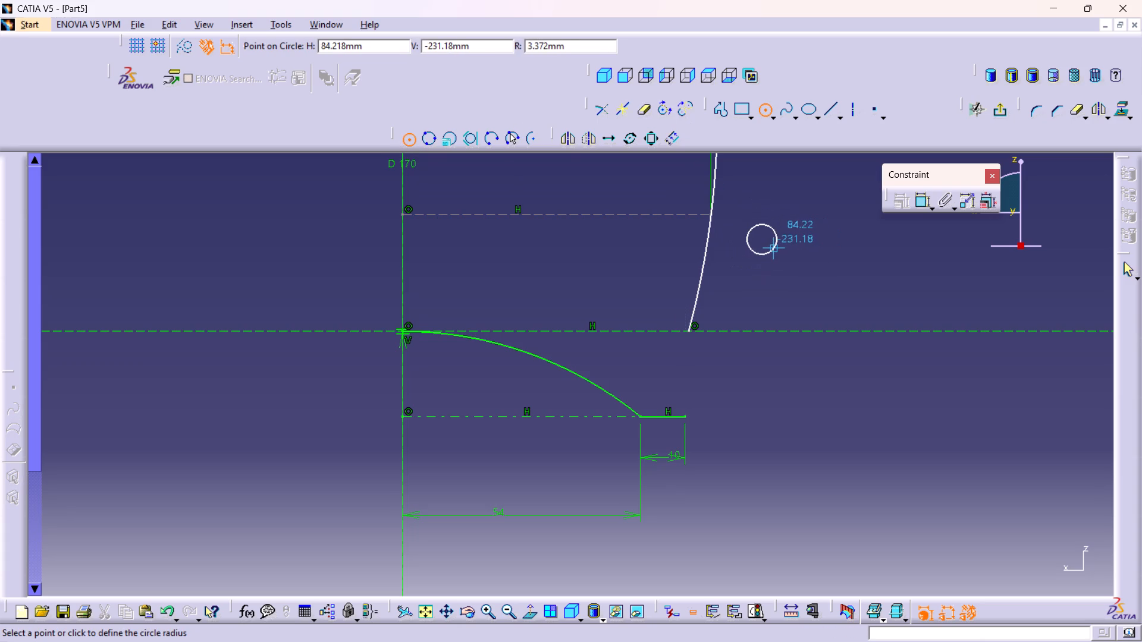
click(774, 248)
double_click(921, 202)
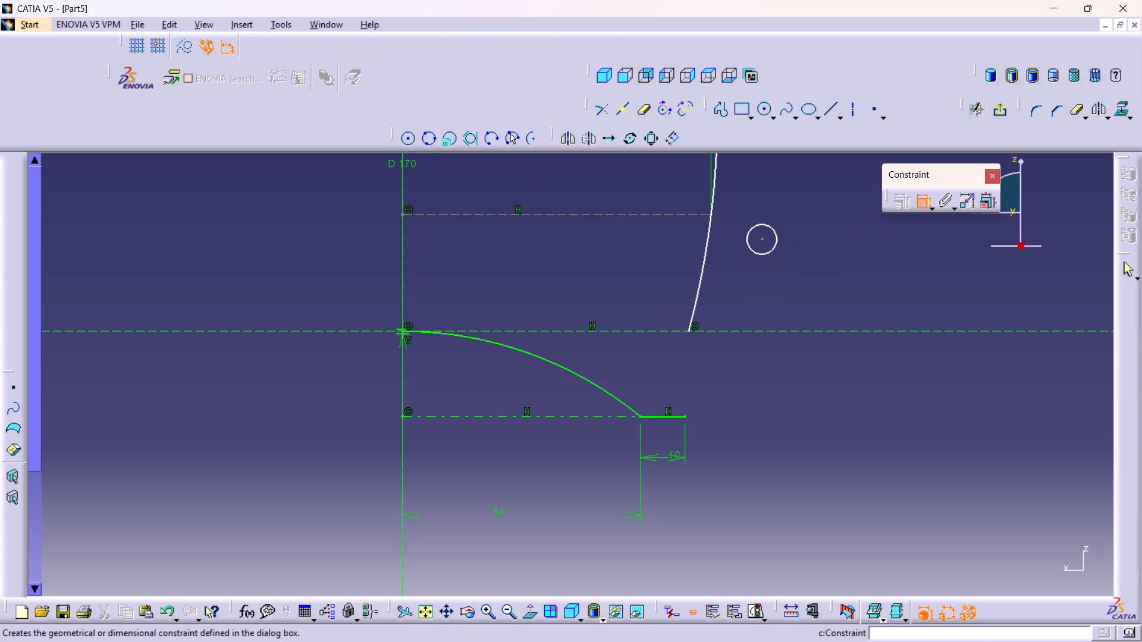
drag(769, 252, 777, 251)
click(804, 250)
double_click(788, 248)
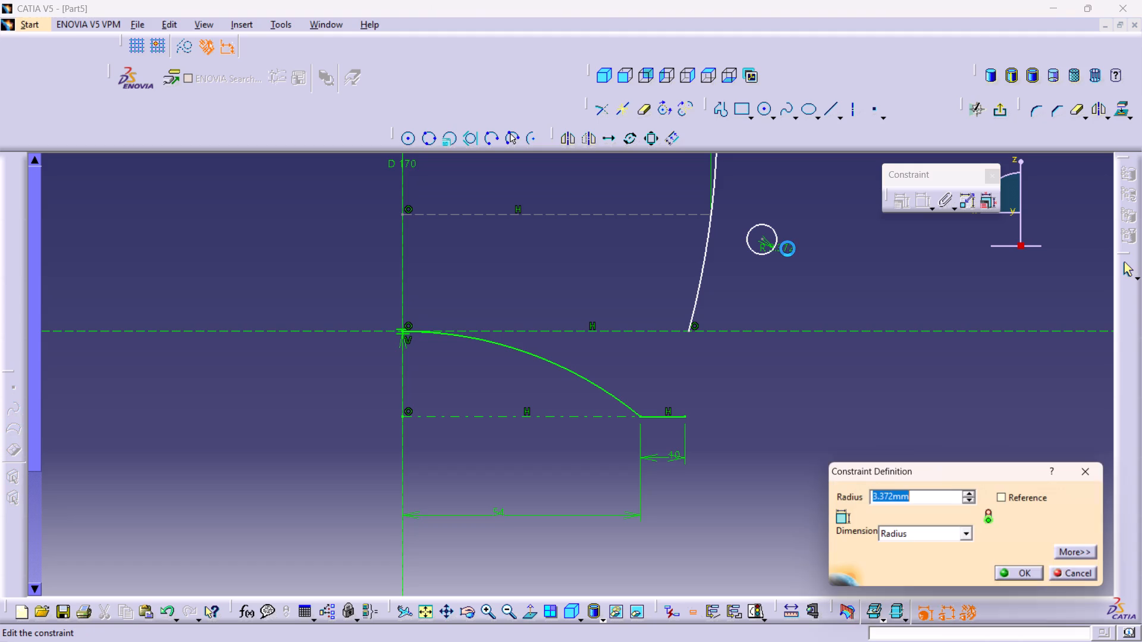
text(7.5)
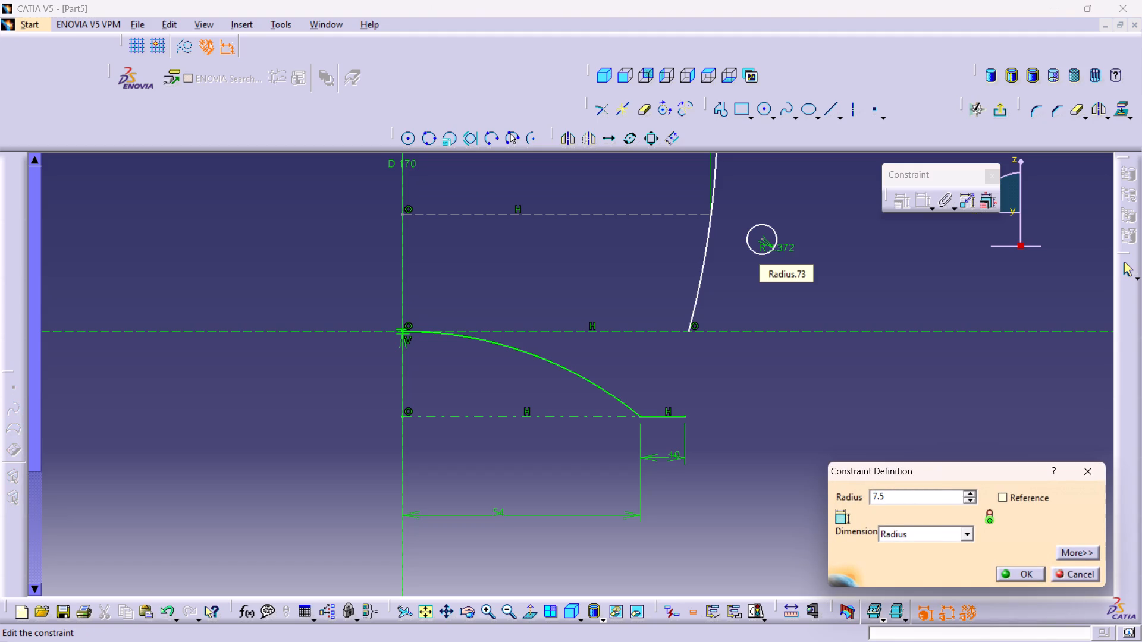
key(Return)
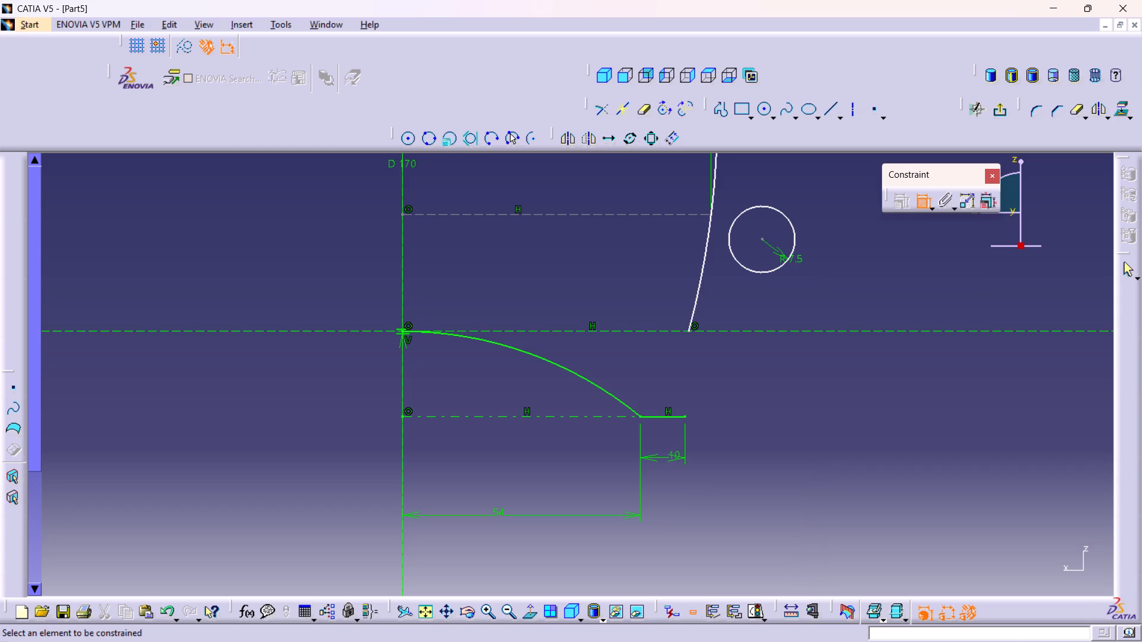
Constrain the 7.5 mm radius circle to be coincident with the side arc's lower endpoint.
click(686, 329)
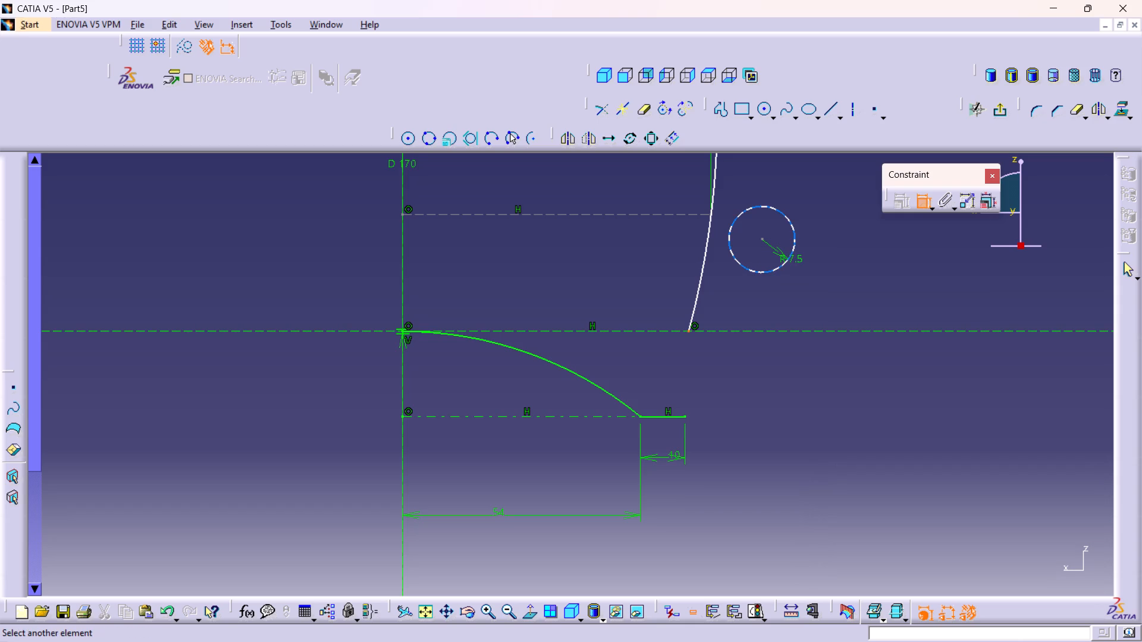
click(771, 205)
right_click(809, 213)
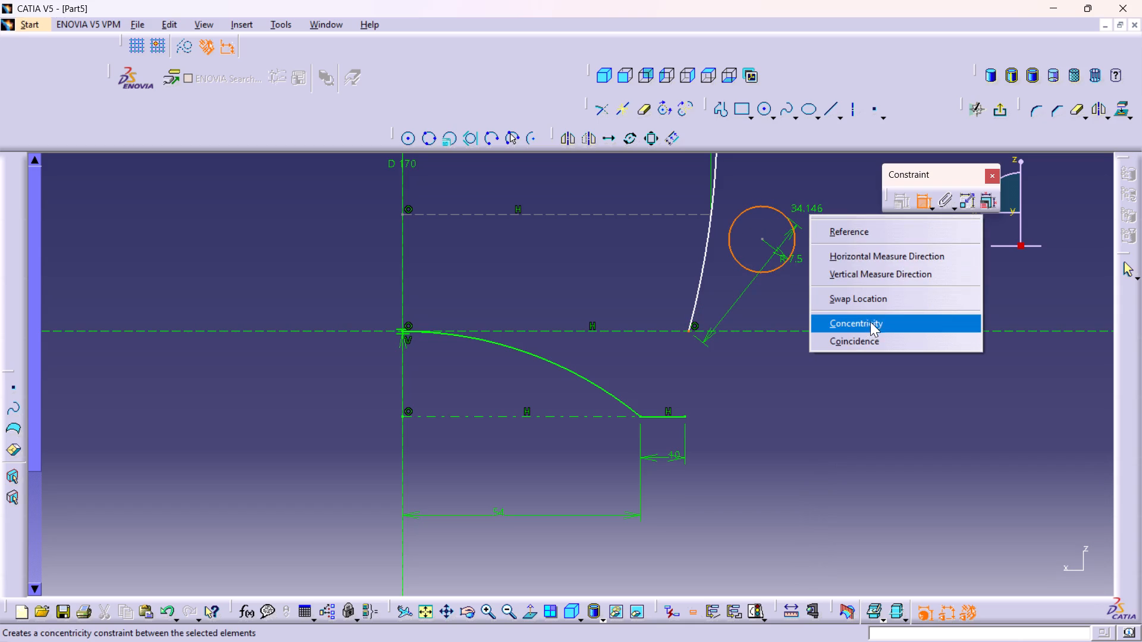
click(857, 340)
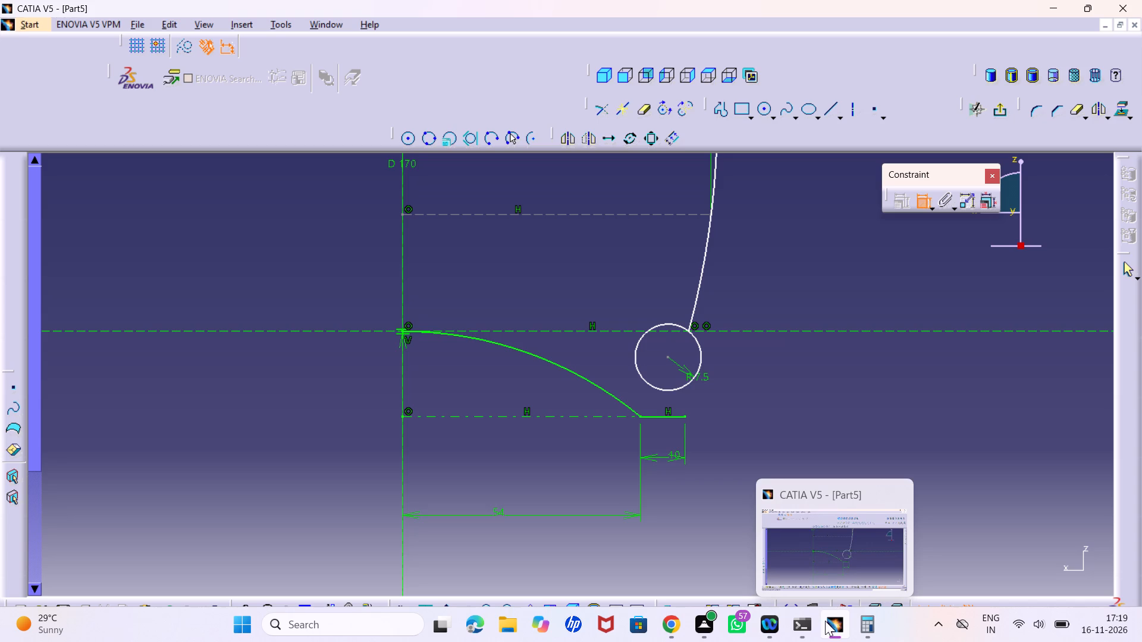
Try to make the 7.5 mm radius circle coincident with the outer endpoint of the 10 mm base line.
click(688, 418)
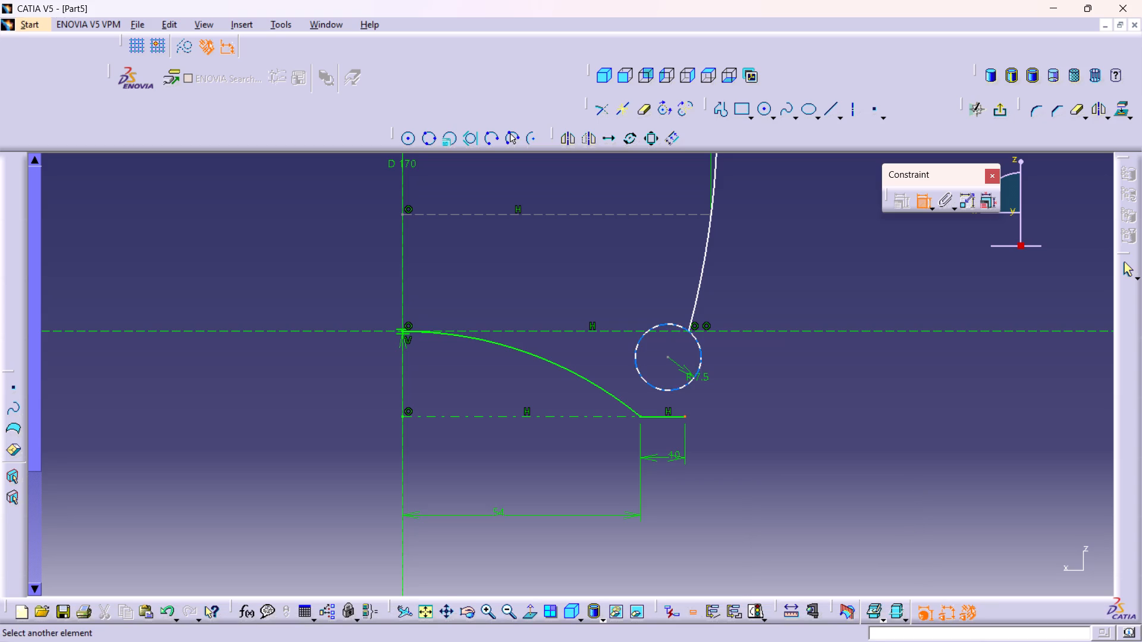
click(677, 390)
right_click(858, 410)
click(906, 535)
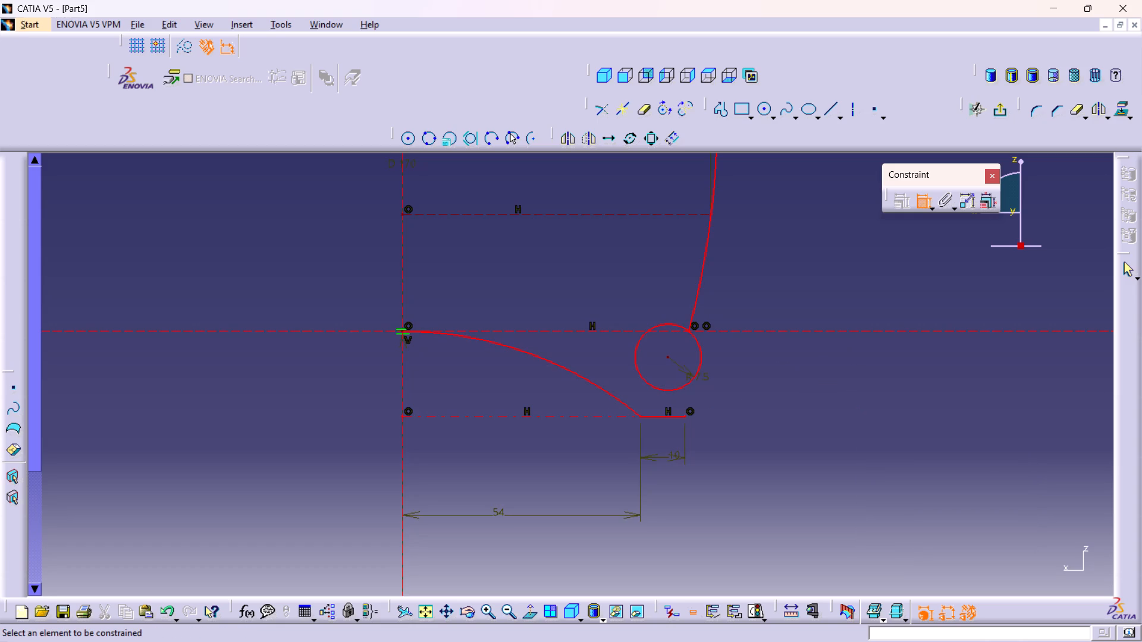
Move the circle's R 7.5 dimension label slightly outward from the circle.
drag(704, 376, 721, 376)
drag(721, 376, 740, 368)
middle_drag(730, 381, 771, 464)
right_click(730, 381)
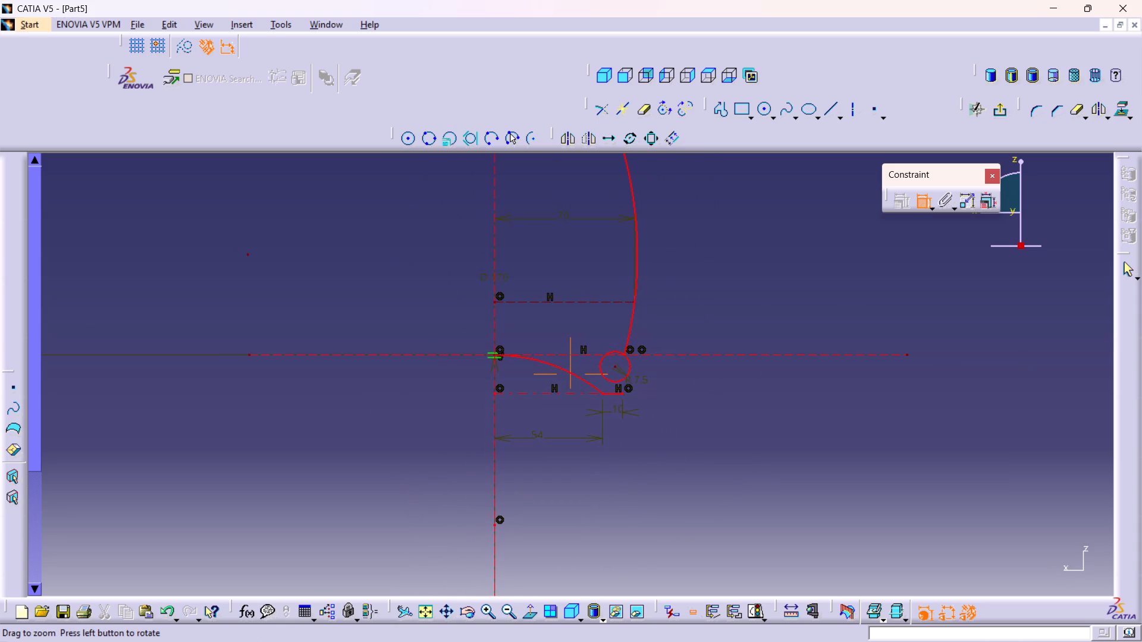
middle_drag(771, 464, 760, 409)
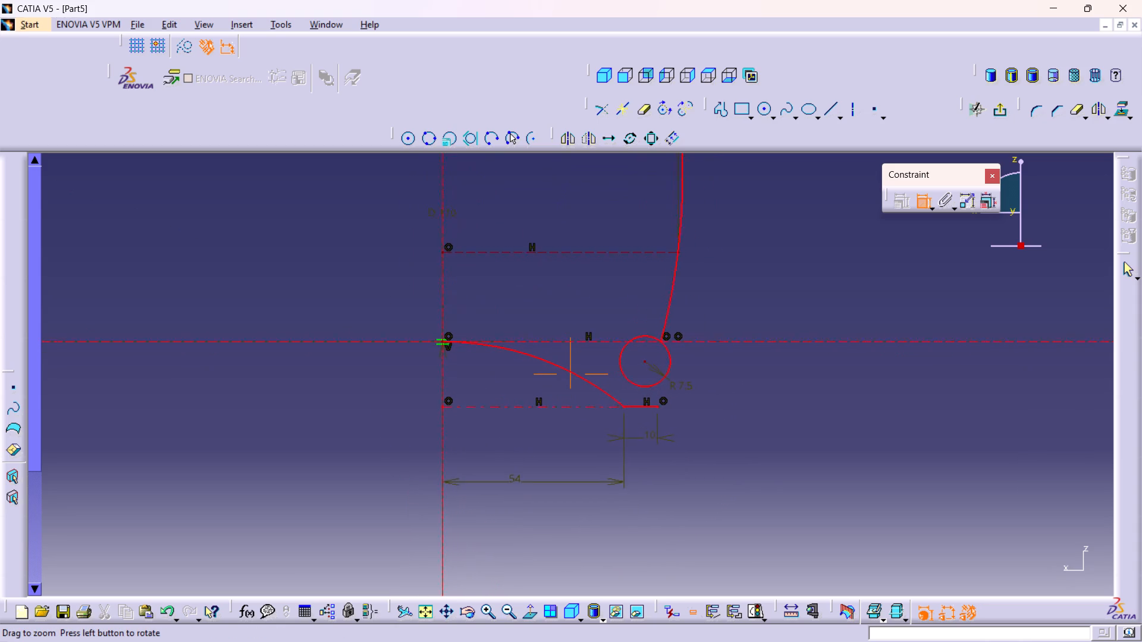
middle_drag(760, 409, 760, 407)
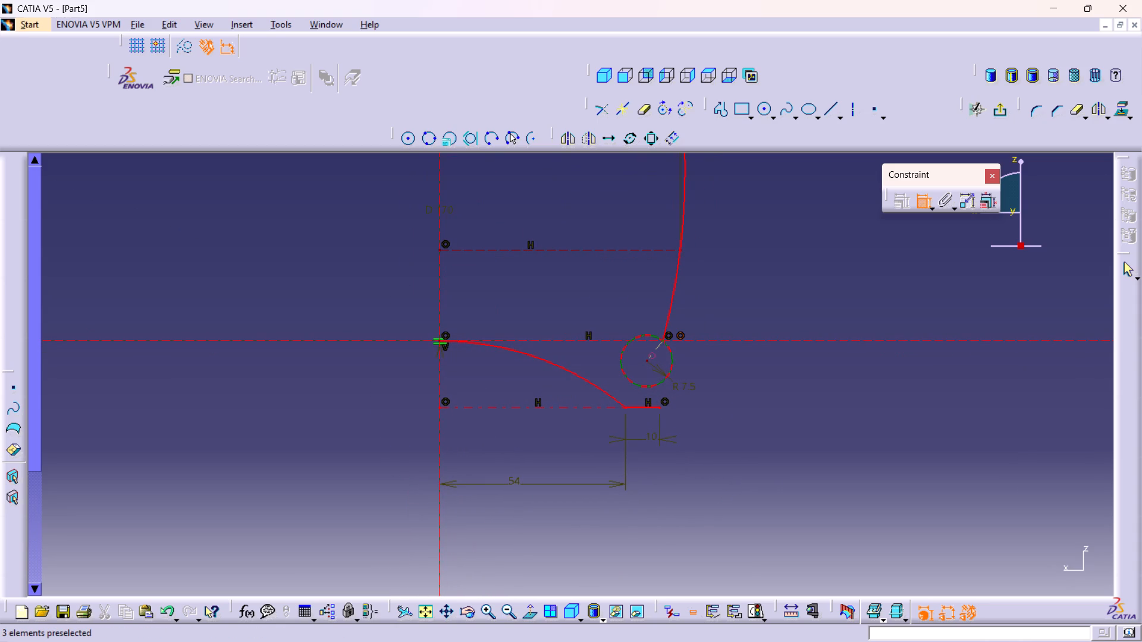
Undo the dimension label move and the circle's coincidence with the outer endpoint of the 10 mm base line.
right_click(683, 336)
click(849, 465)
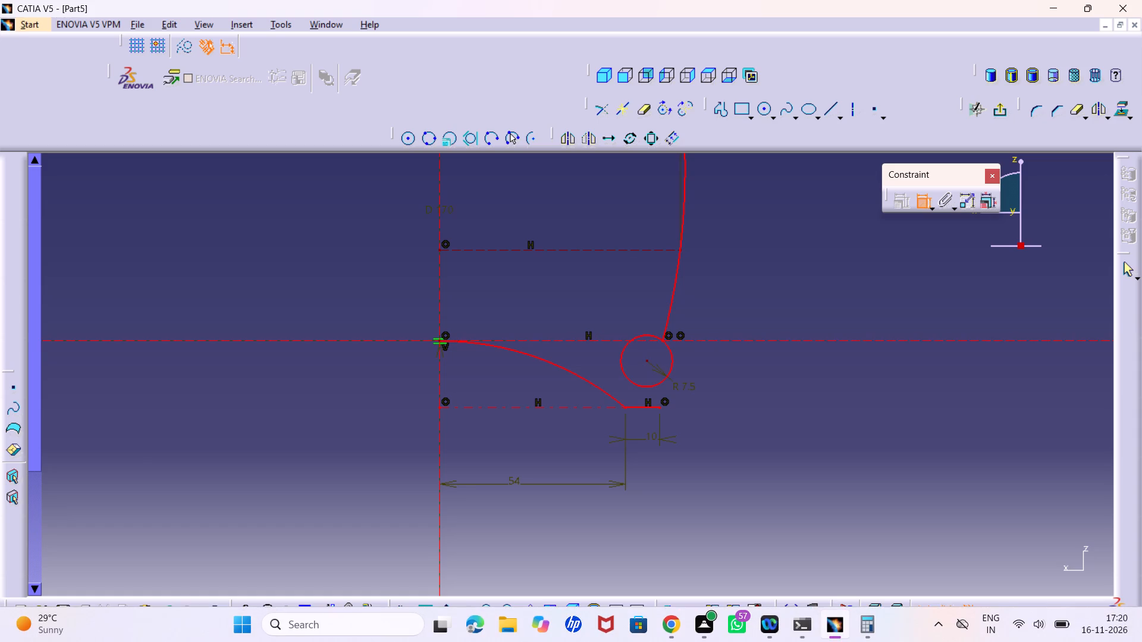
click(920, 205)
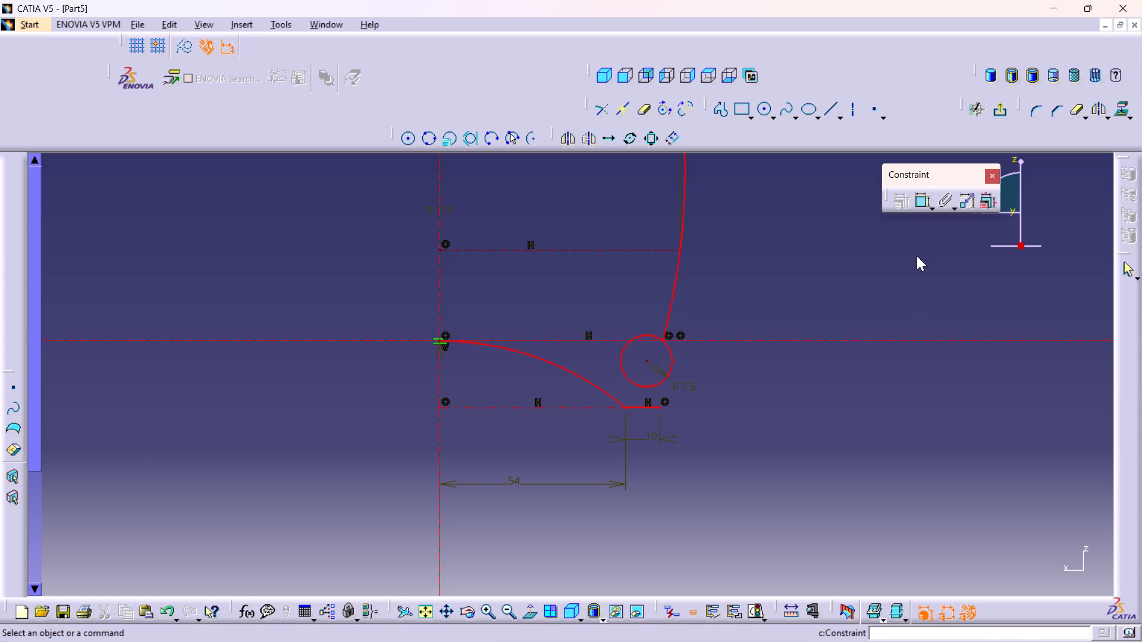
key(ctrl+z)
key(ctrl+z)
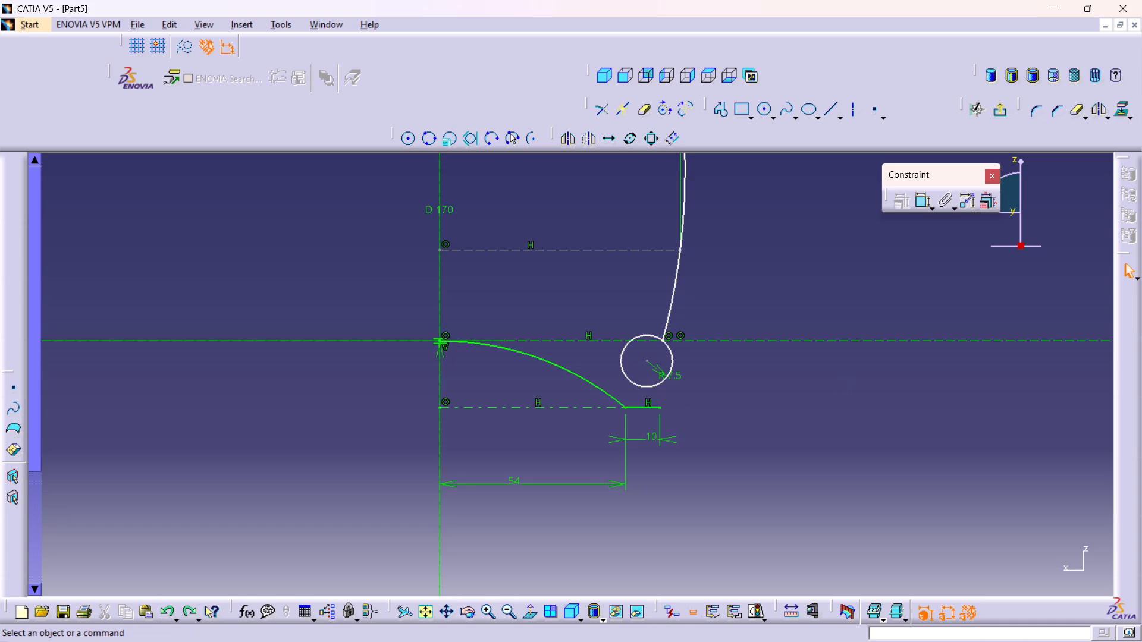
Delete the coincidence constraint between the 7.5 mm radius circle and the side arc's lower endpoint.
middle_drag(689, 412, 669, 339)
right_click(689, 412)
middle_drag(773, 371, 716, 430)
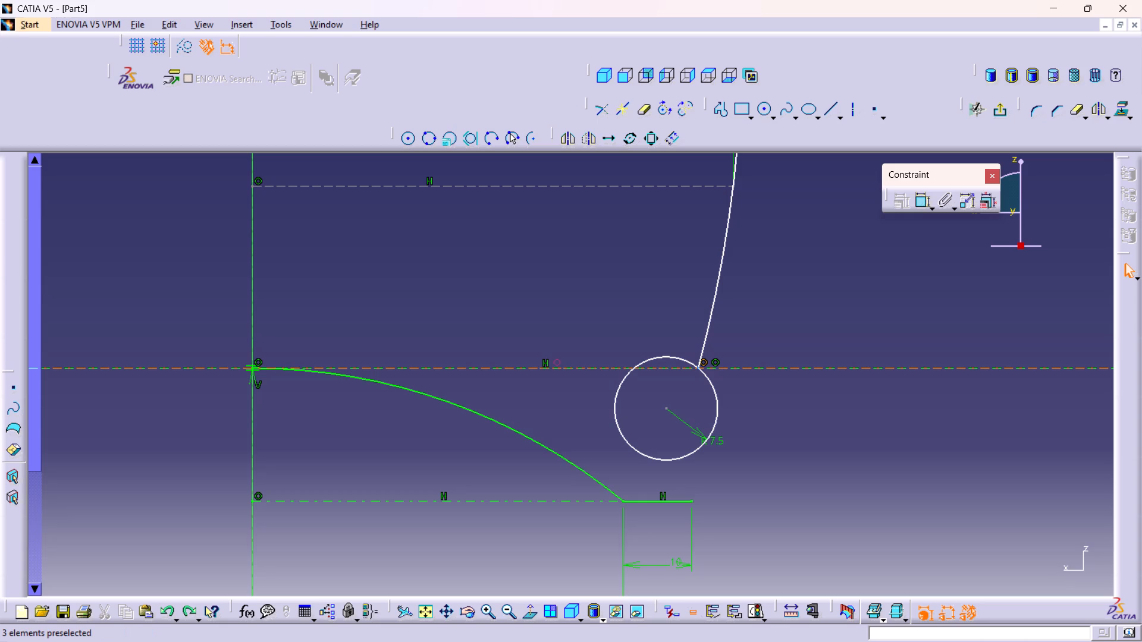
right_click(704, 363)
click(917, 511)
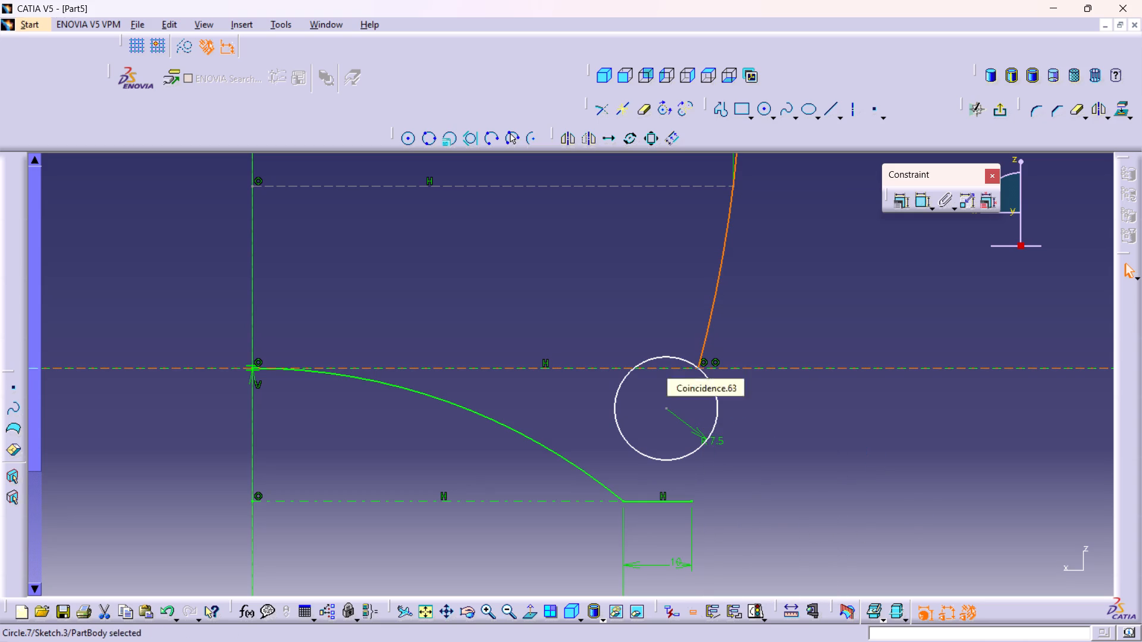
right_click(716, 363)
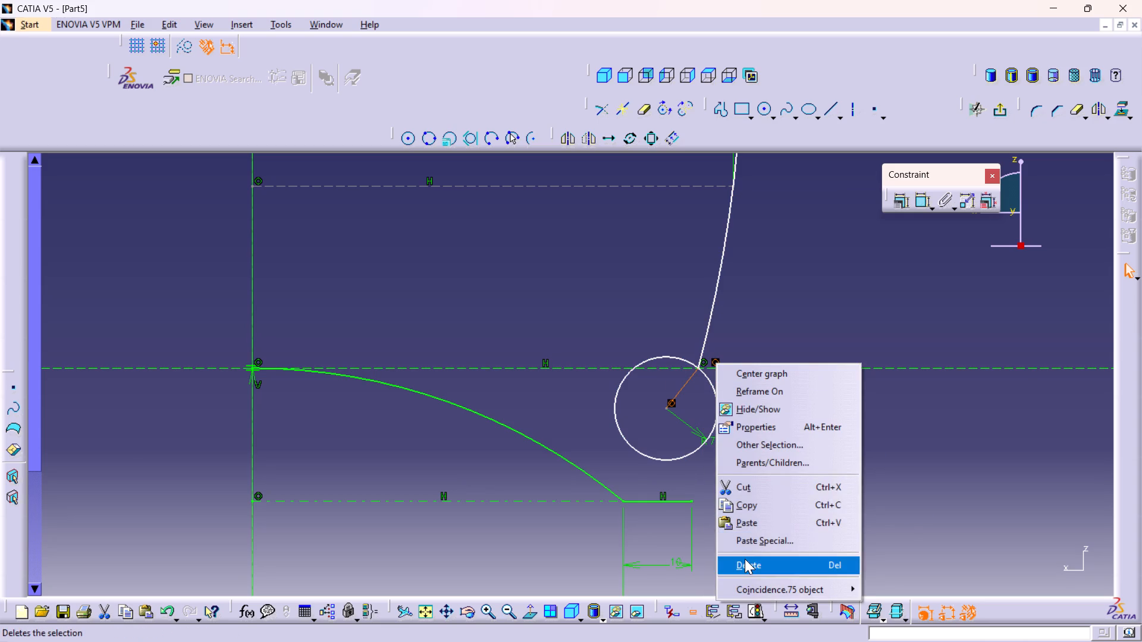
click(745, 559)
Constrain the 7.5 mm radius circle to be coincident with the outer endpoint of the 10 mm base line.
double_click(918, 204)
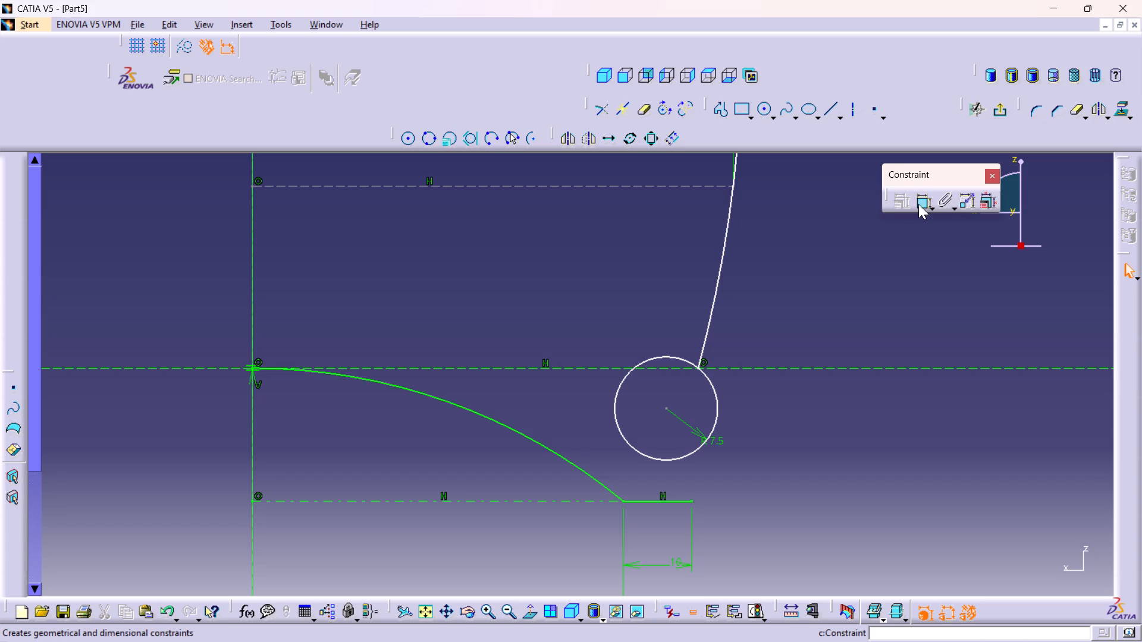
click(691, 501)
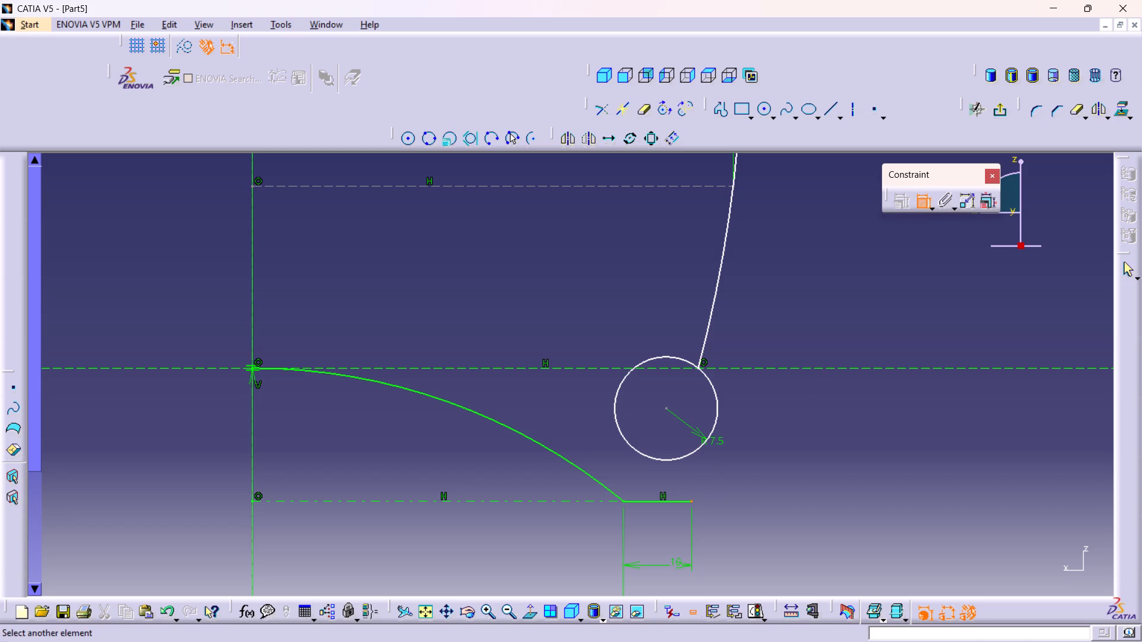
drag(666, 457, 673, 461)
right_click(801, 472)
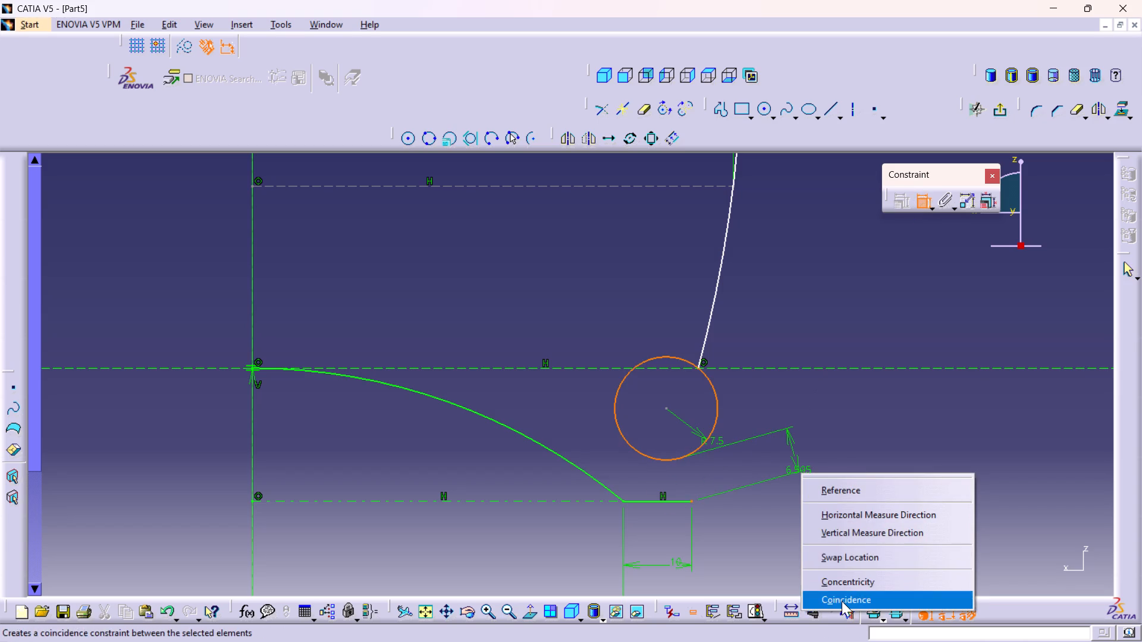
click(842, 601)
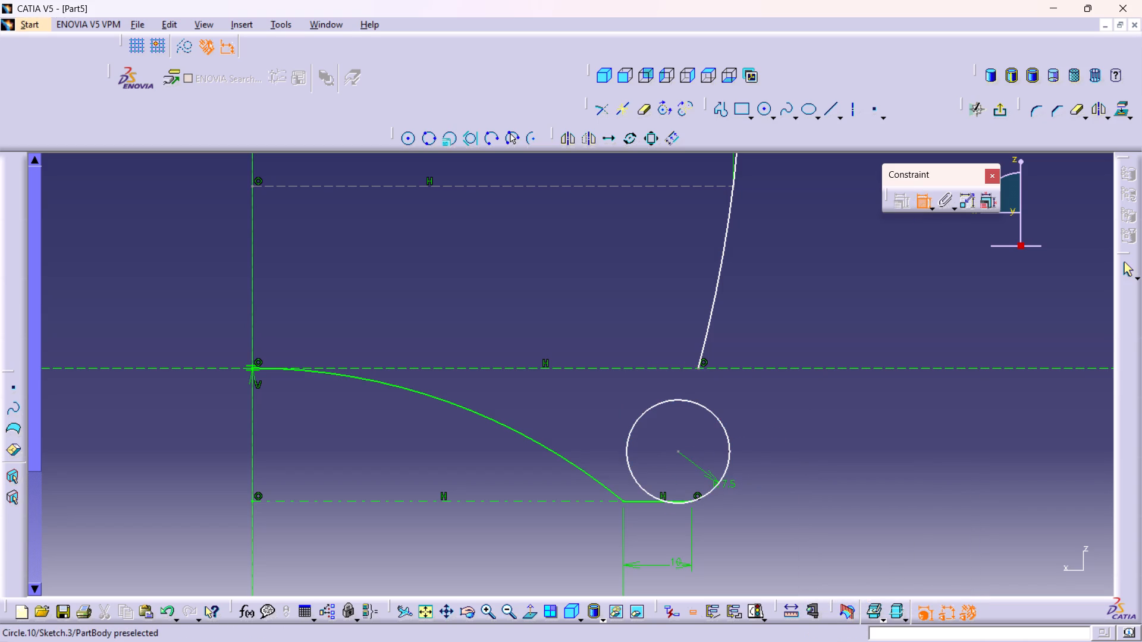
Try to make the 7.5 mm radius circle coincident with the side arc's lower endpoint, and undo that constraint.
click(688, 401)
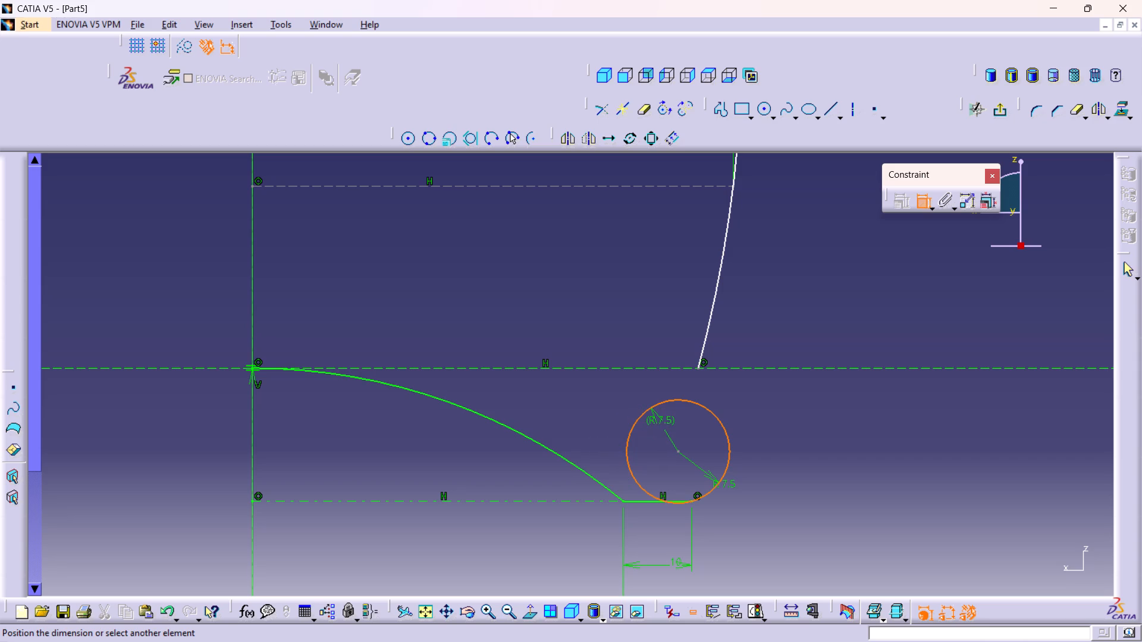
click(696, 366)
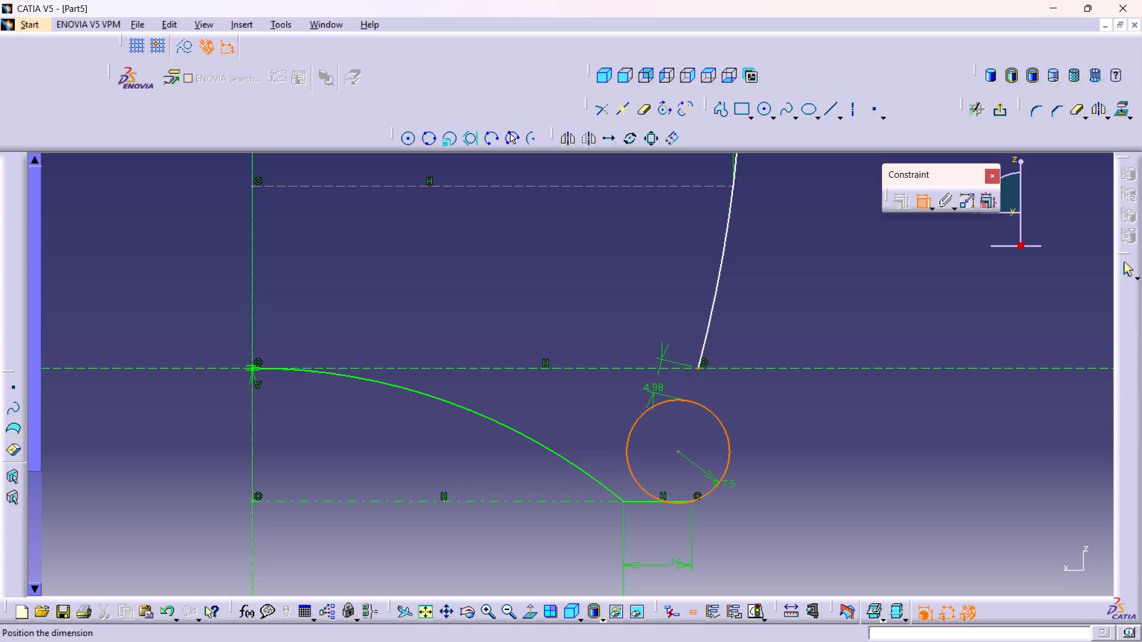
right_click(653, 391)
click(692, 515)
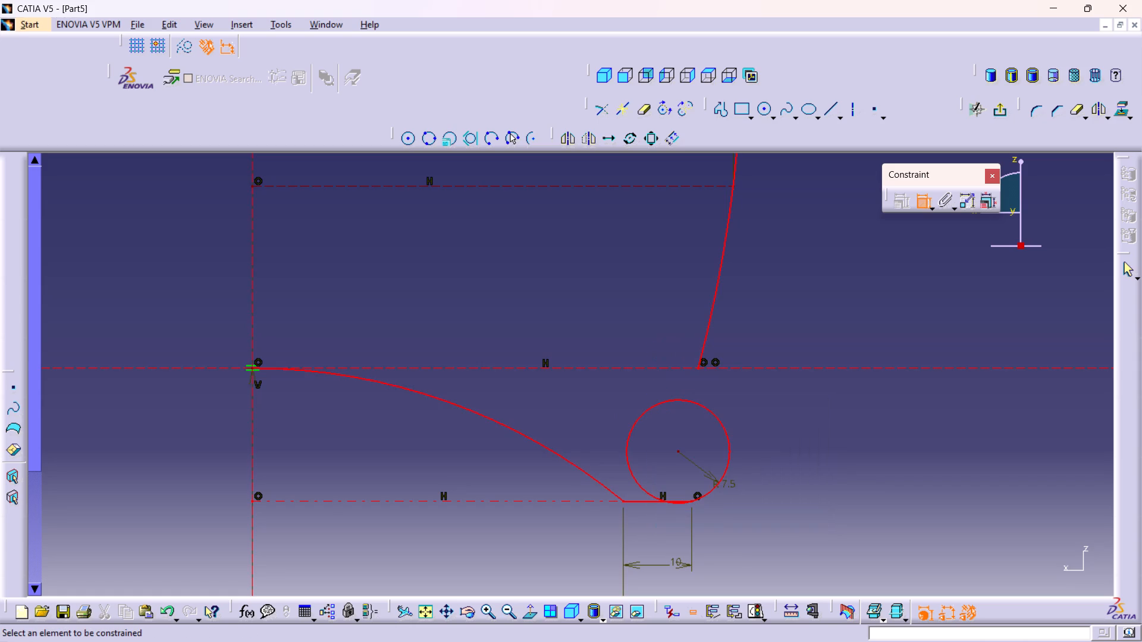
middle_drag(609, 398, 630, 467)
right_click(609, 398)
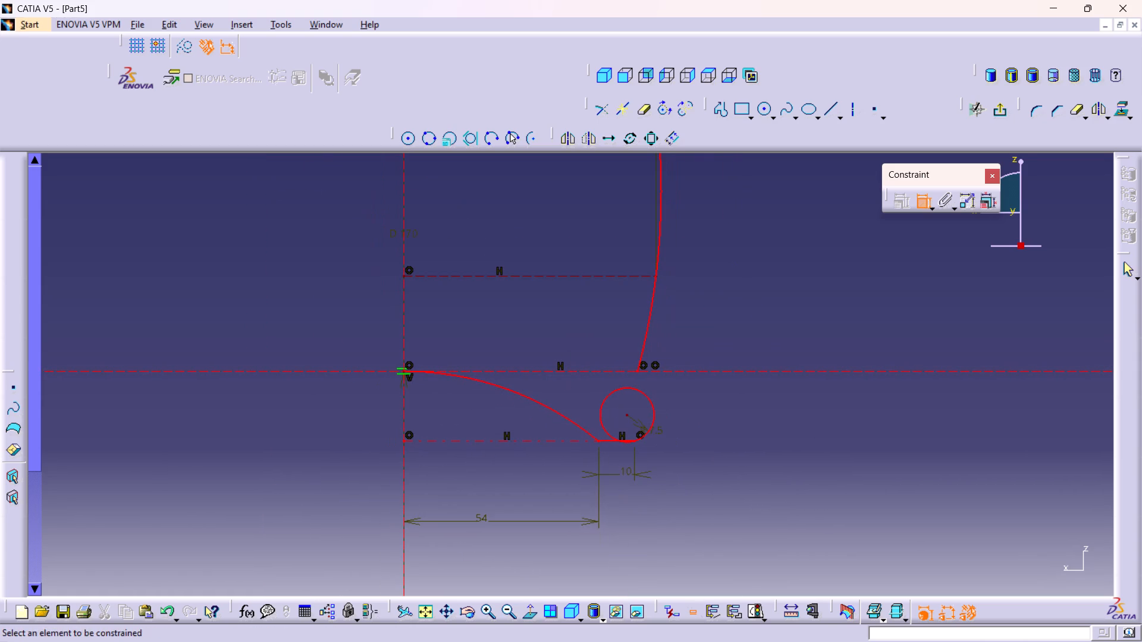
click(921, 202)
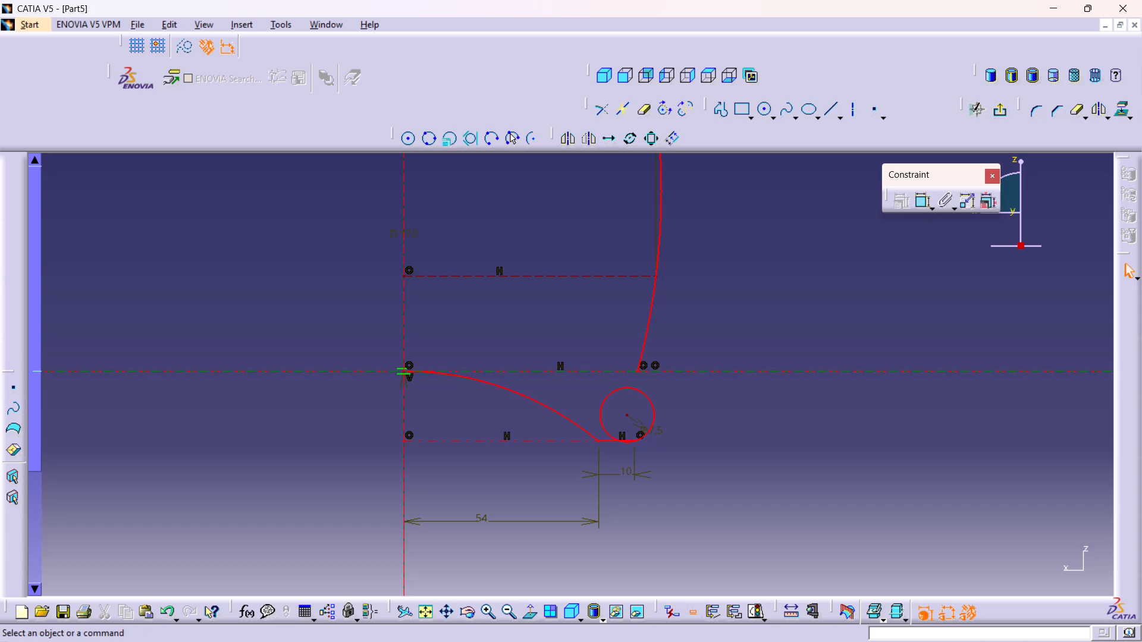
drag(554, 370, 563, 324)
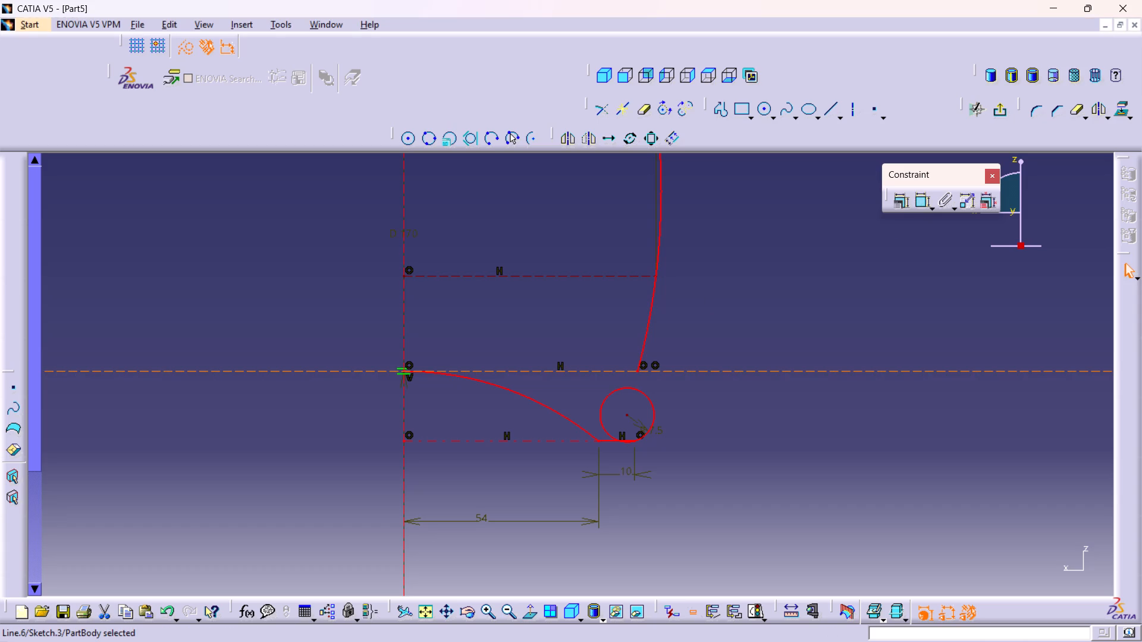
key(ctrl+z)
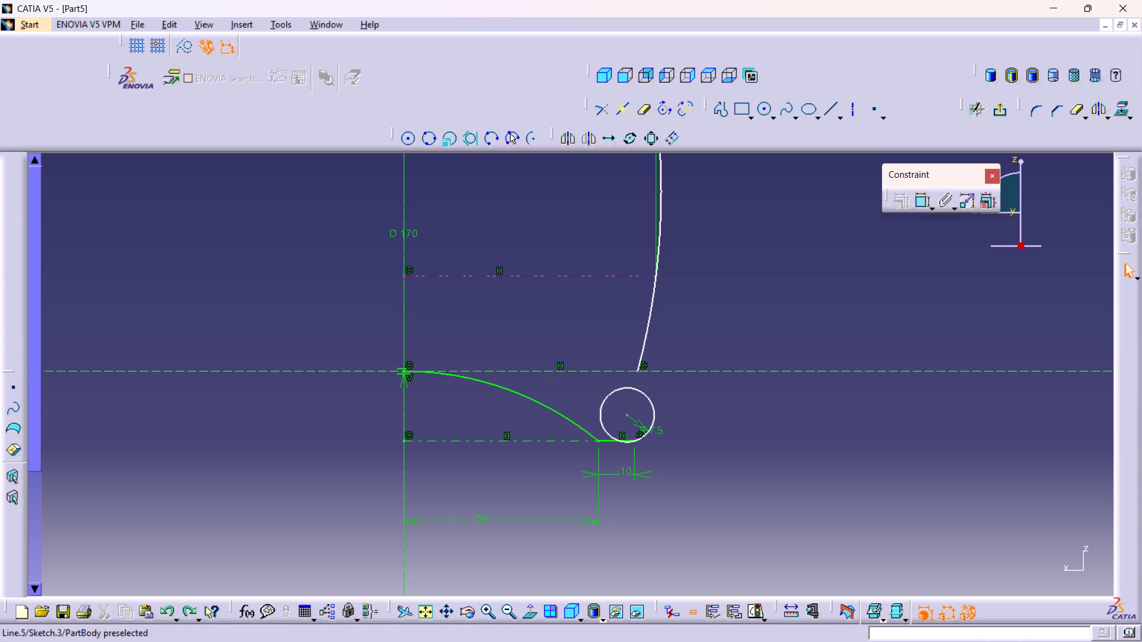
Move the 70 mm horizontal construction line down to just above the horizontal axis.
drag(526, 277, 526, 347)
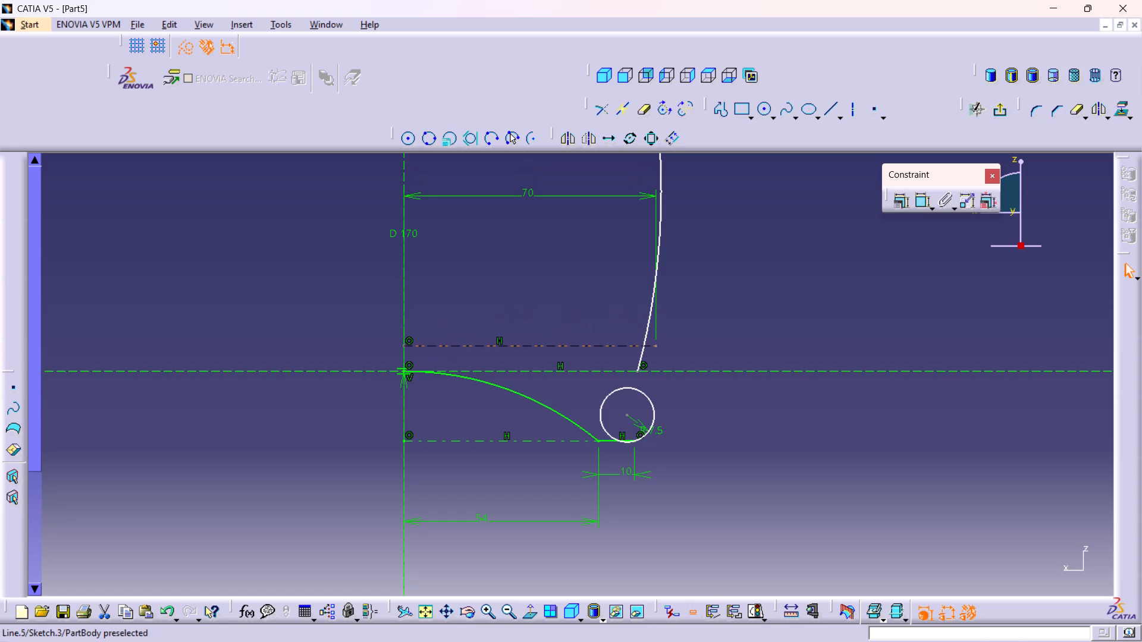
drag(526, 347, 522, 341)
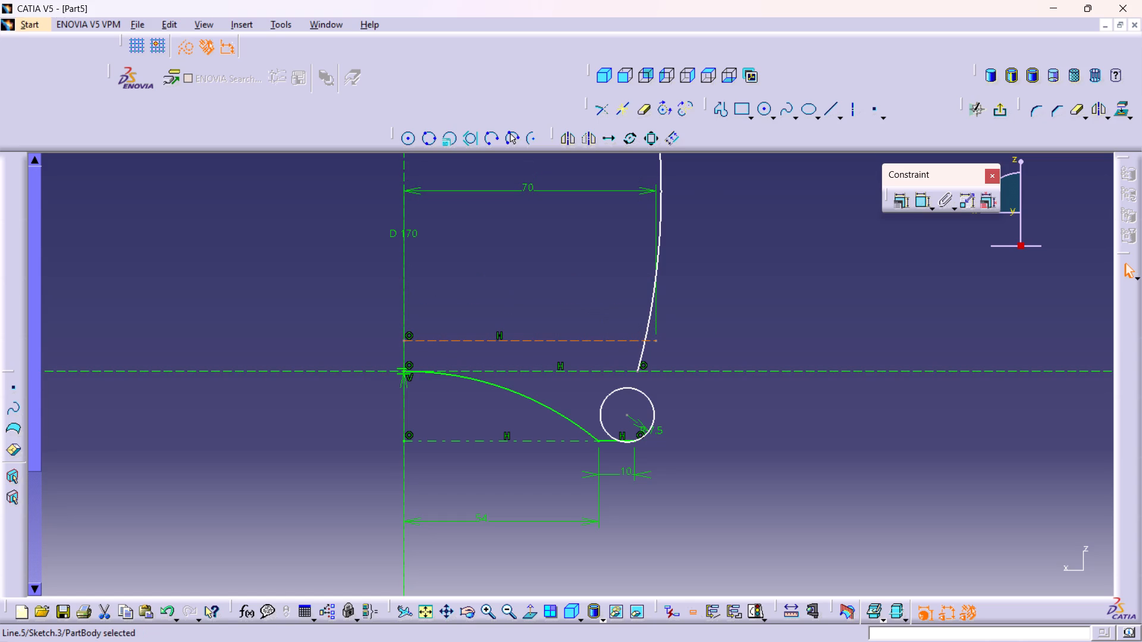
click(710, 323)
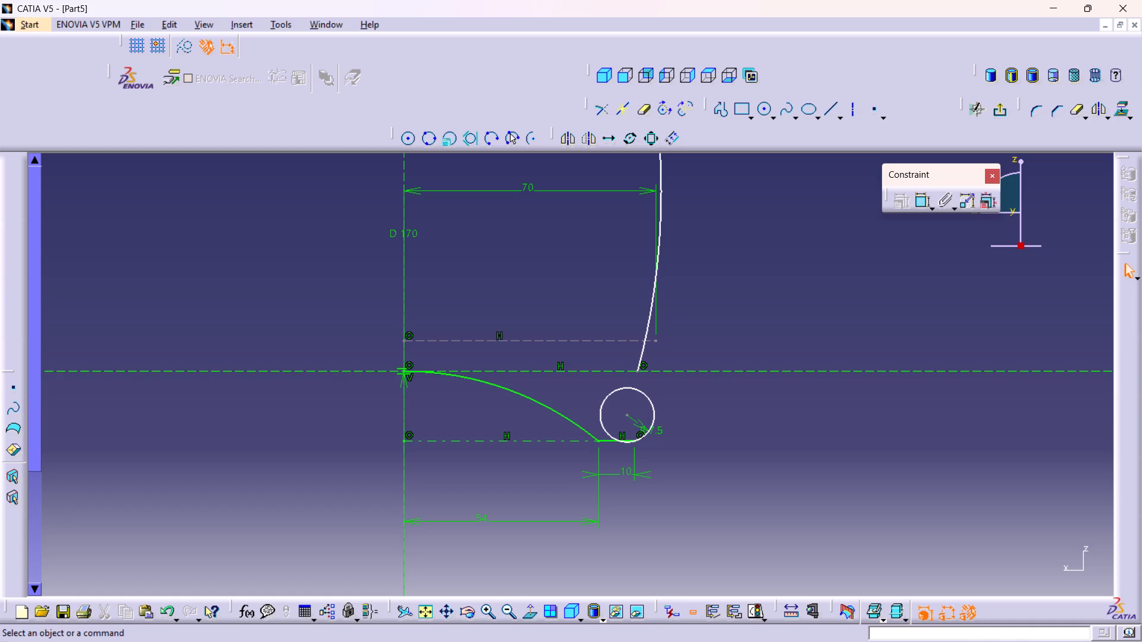
Delete the coincidence between the side arc's lower endpoint and the horizontal line through the origin, and try to move that line down.
middle_drag(705, 446, 715, 473)
right_click(705, 446)
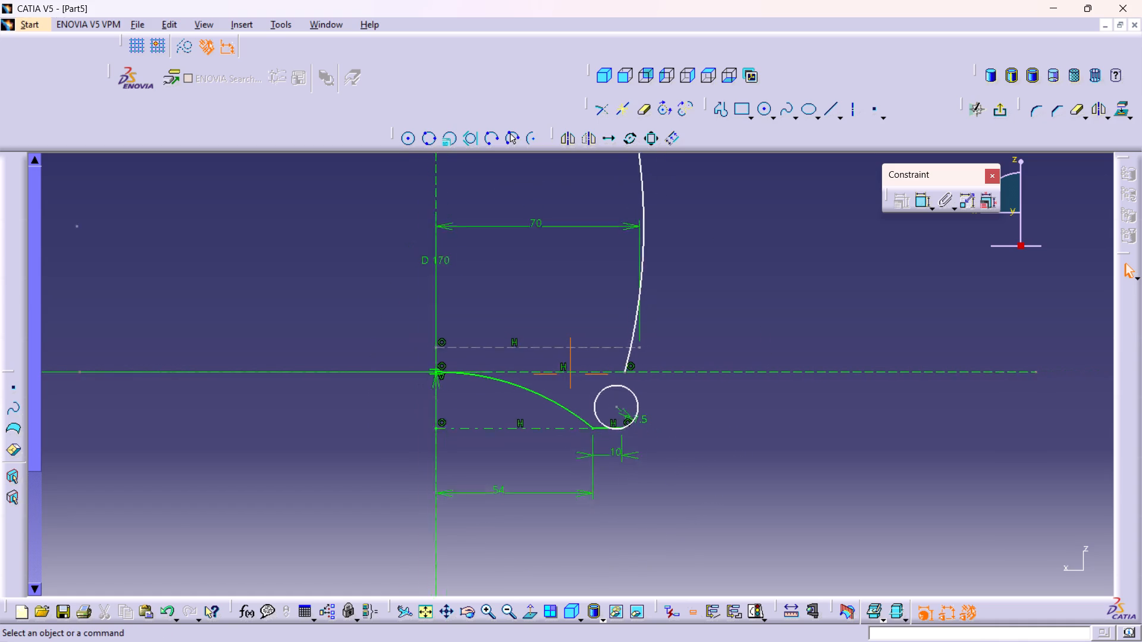
middle_drag(715, 473, 721, 477)
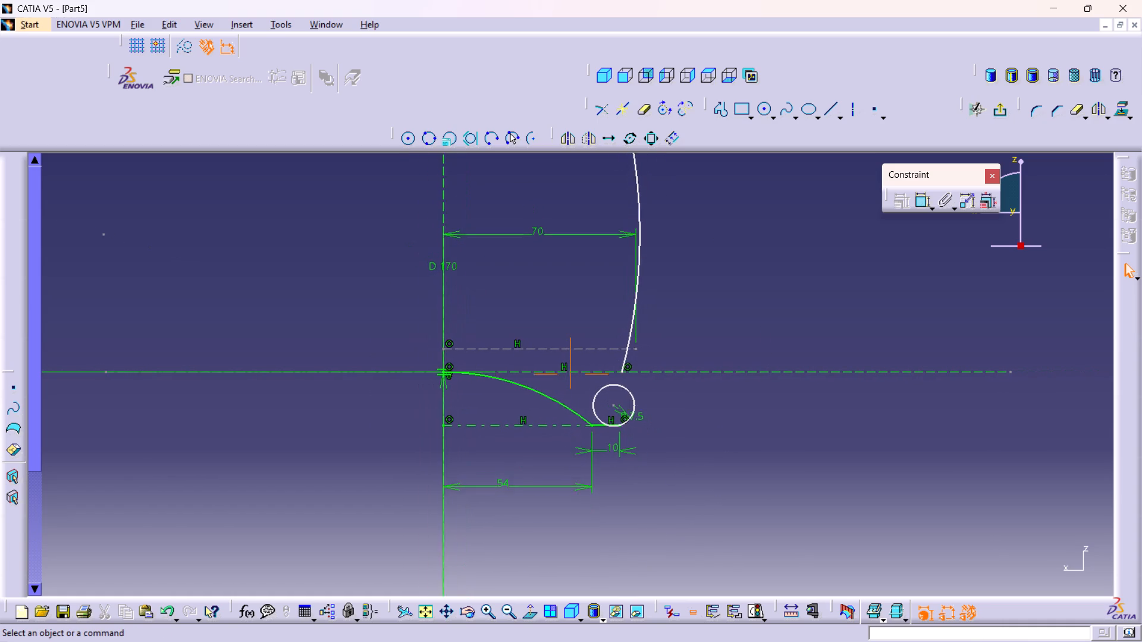
middle_drag(721, 477, 719, 467)
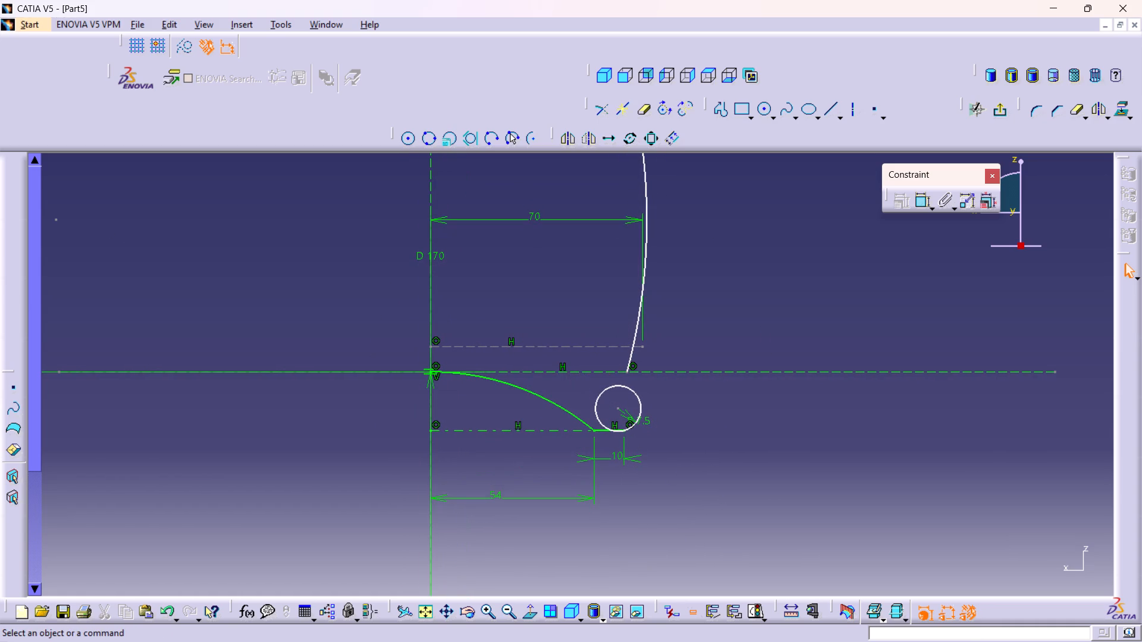
right_click(635, 363)
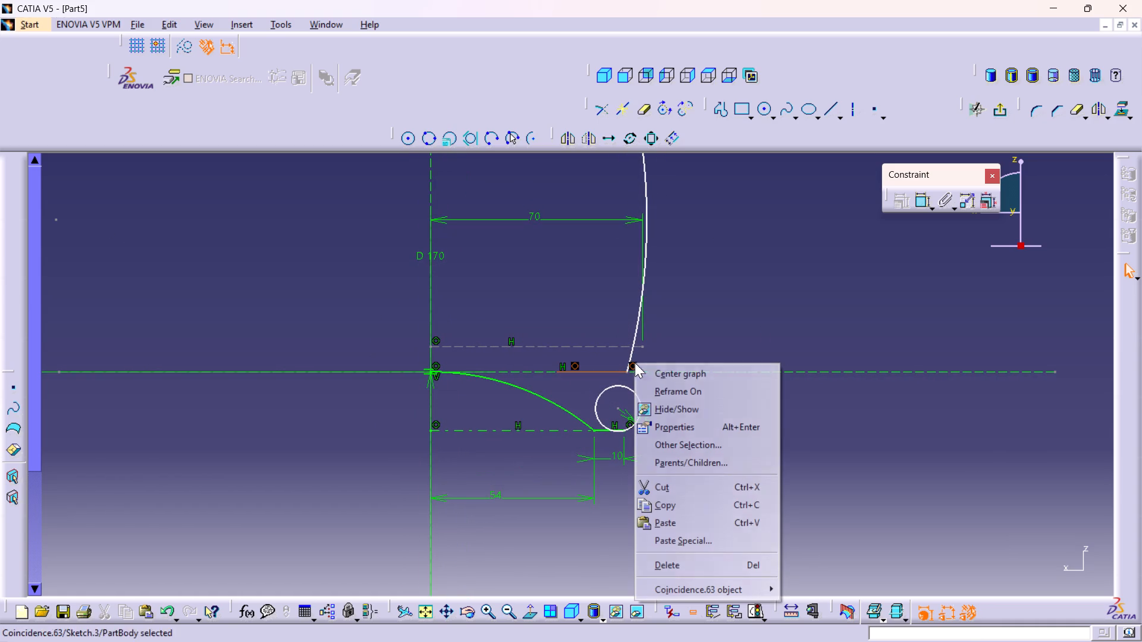
click(675, 567)
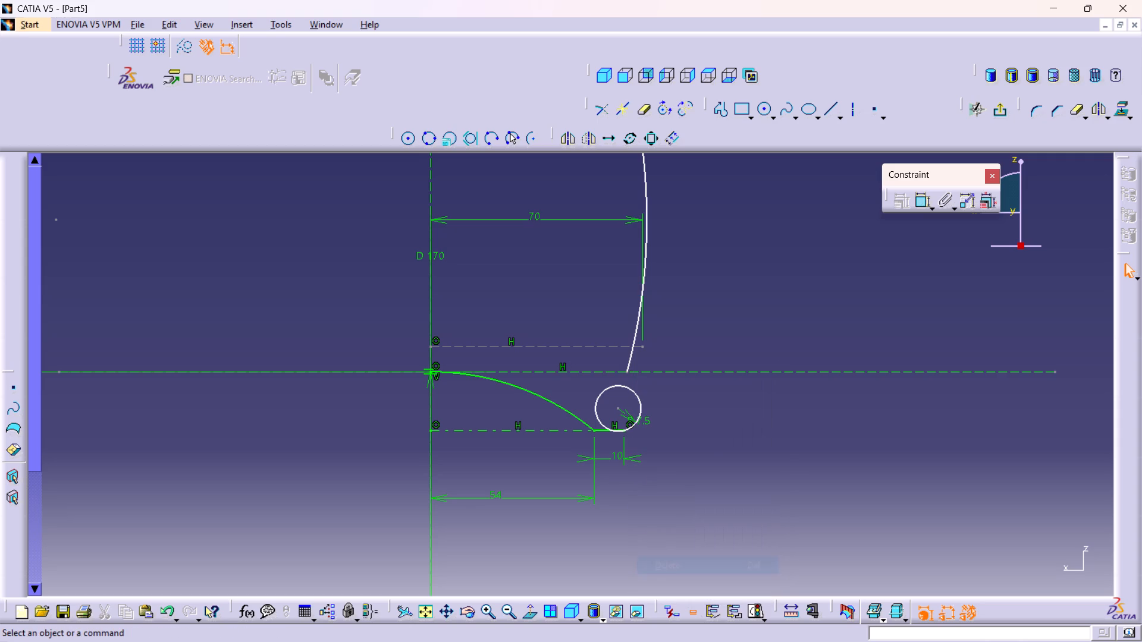
drag(650, 373, 644, 411)
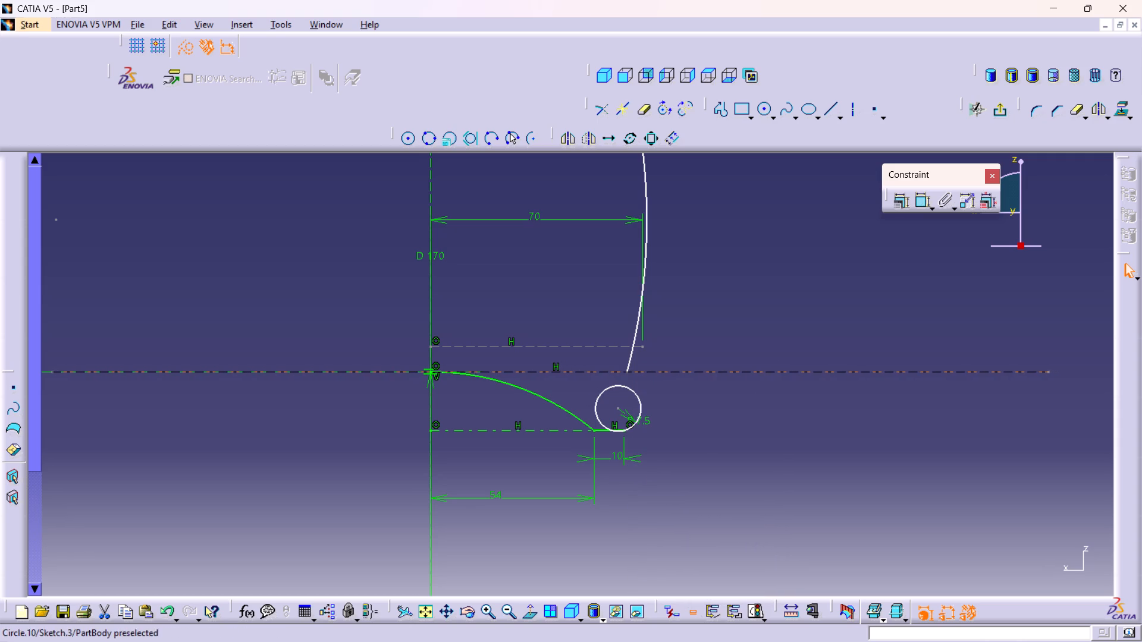
drag(567, 371, 567, 411)
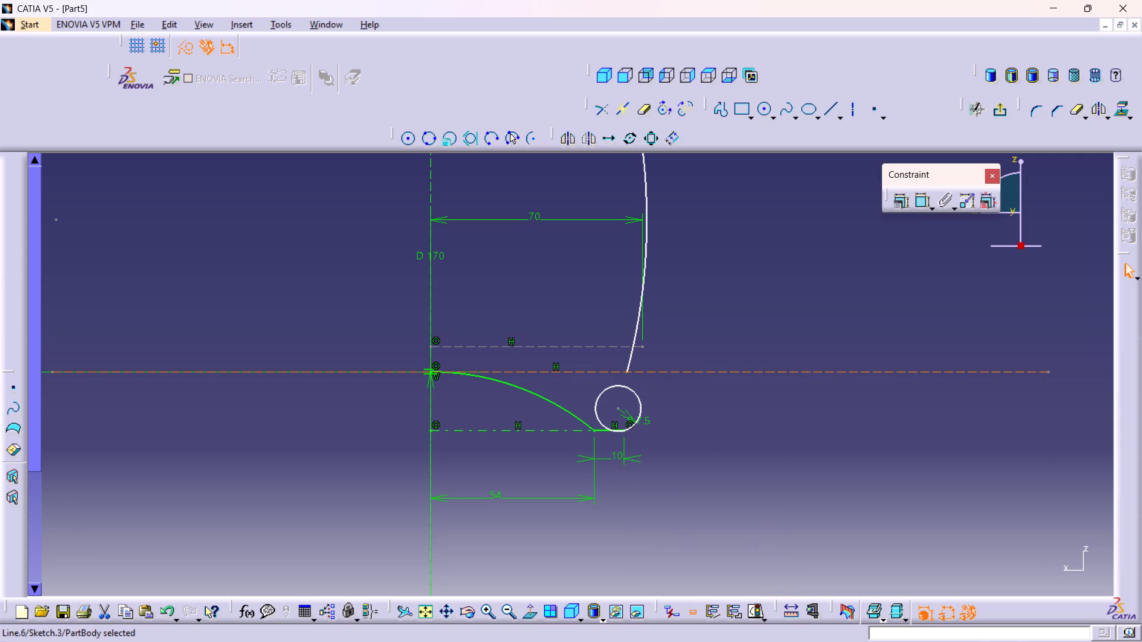
Constrain the side arc's lower endpoint to be coincident with the 7.5 mm radius circle.
click(628, 370)
click(628, 389)
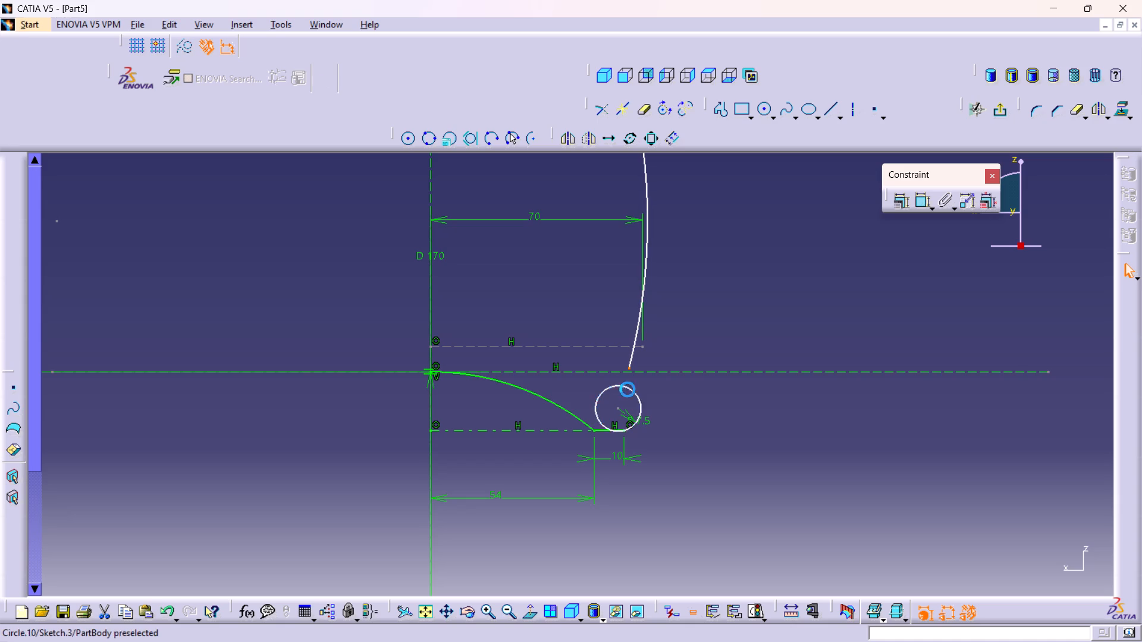
double_click(919, 197)
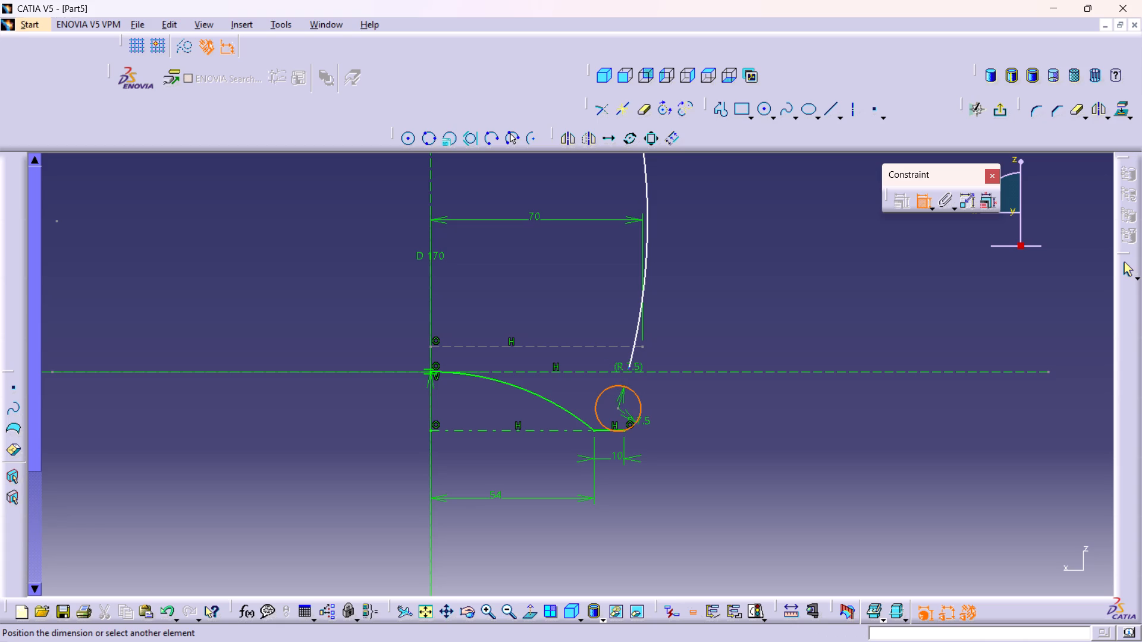
click(629, 369)
right_click(713, 386)
click(761, 511)
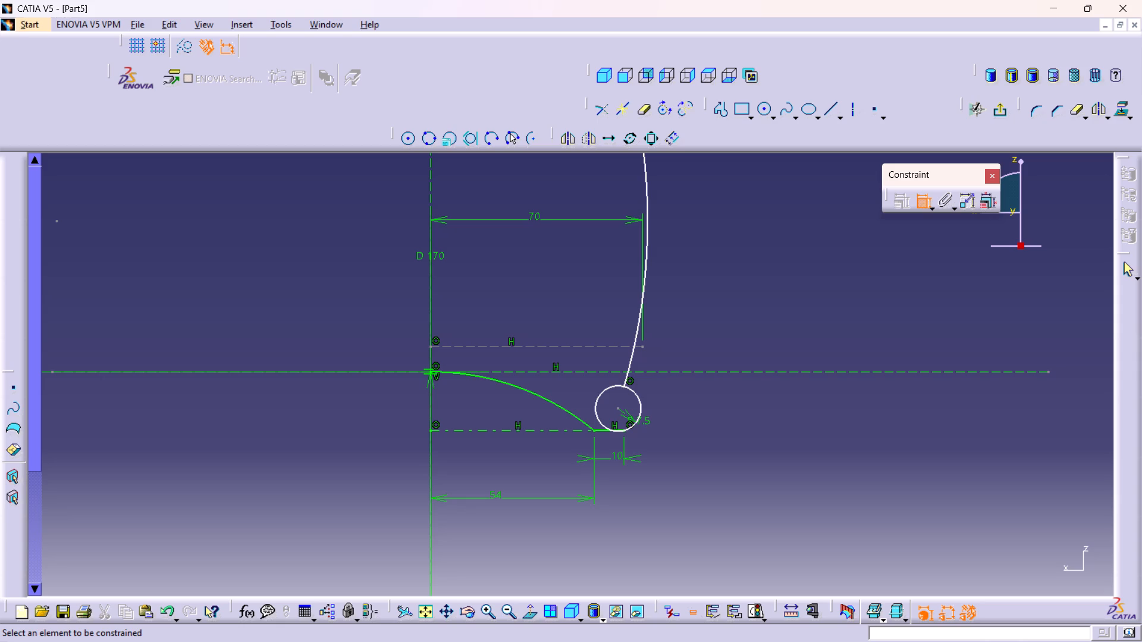
Quick Trim the inner portion of the 7.5 mm radius circle between the side arc and the 10 mm base line.
middle_drag(727, 407, 703, 333)
right_click(727, 407)
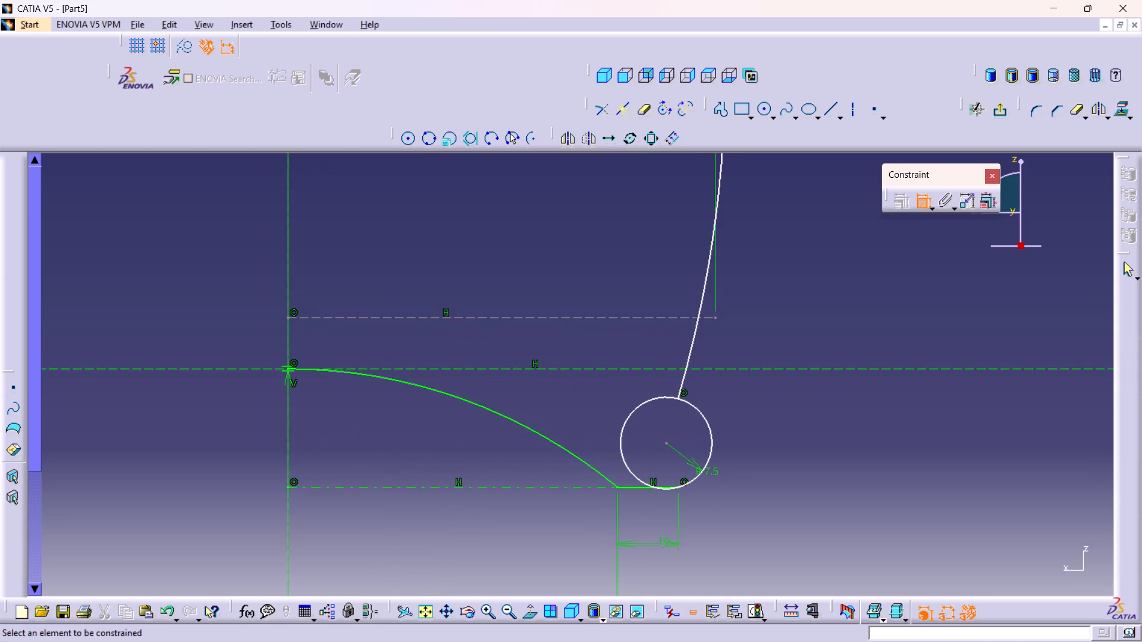
middle_drag(811, 411, 772, 338)
double_click(641, 105)
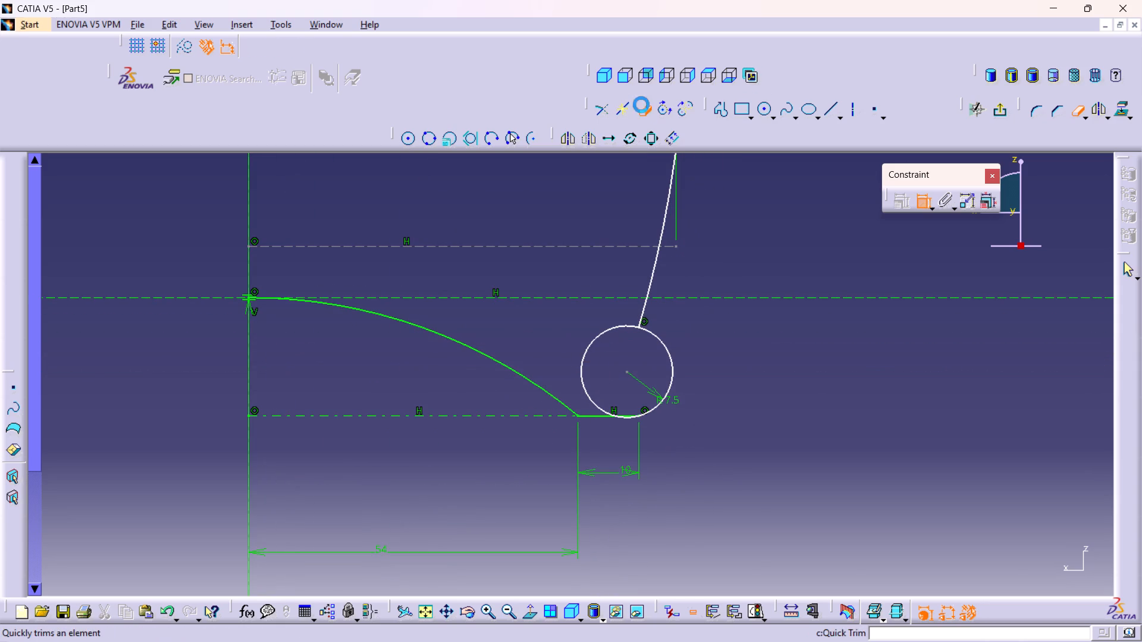
click(592, 346)
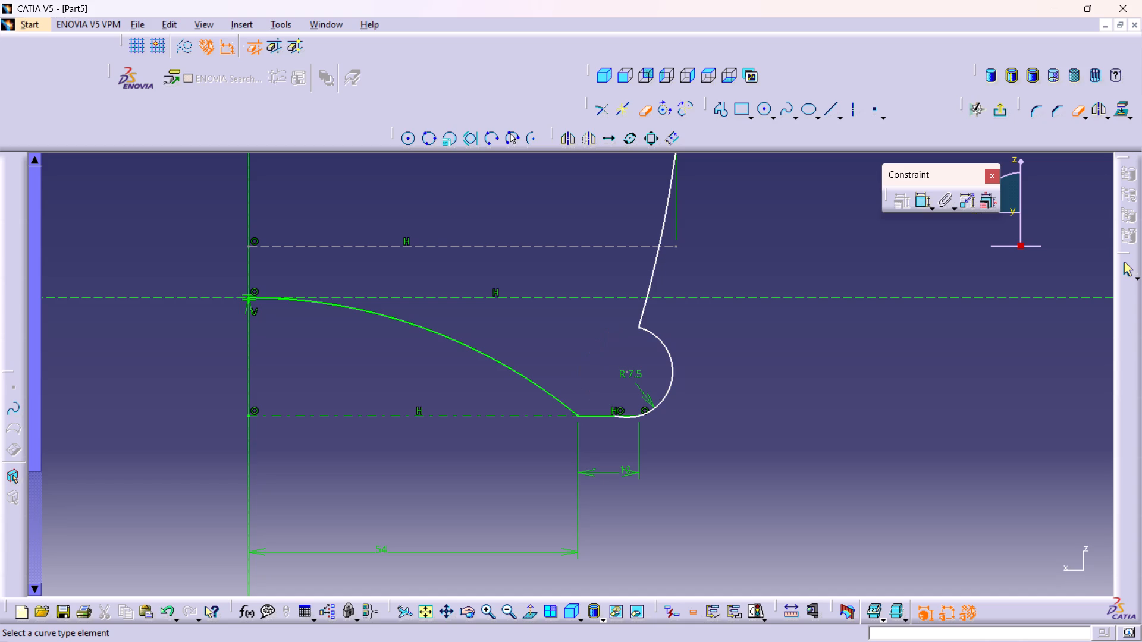
Constrain the trimmed 7.5 mm radius arc to be tangent to the 10 mm horizontal base line.
double_click(917, 201)
middle_drag(677, 425, 641, 309)
right_click(677, 425)
middle_drag(673, 376, 598, 320)
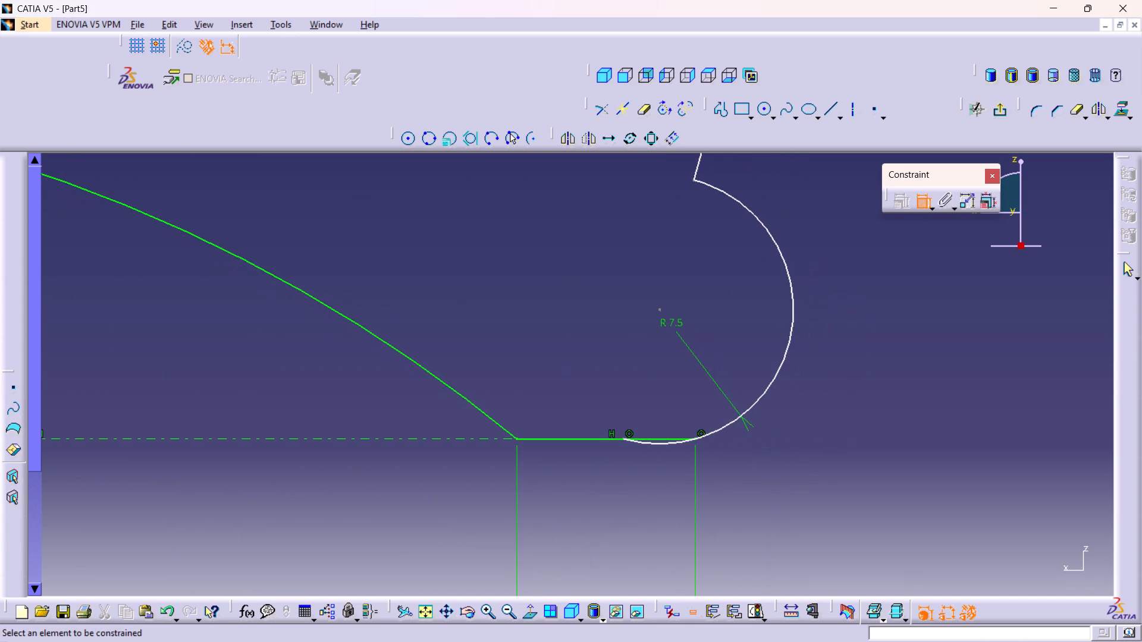
click(592, 438)
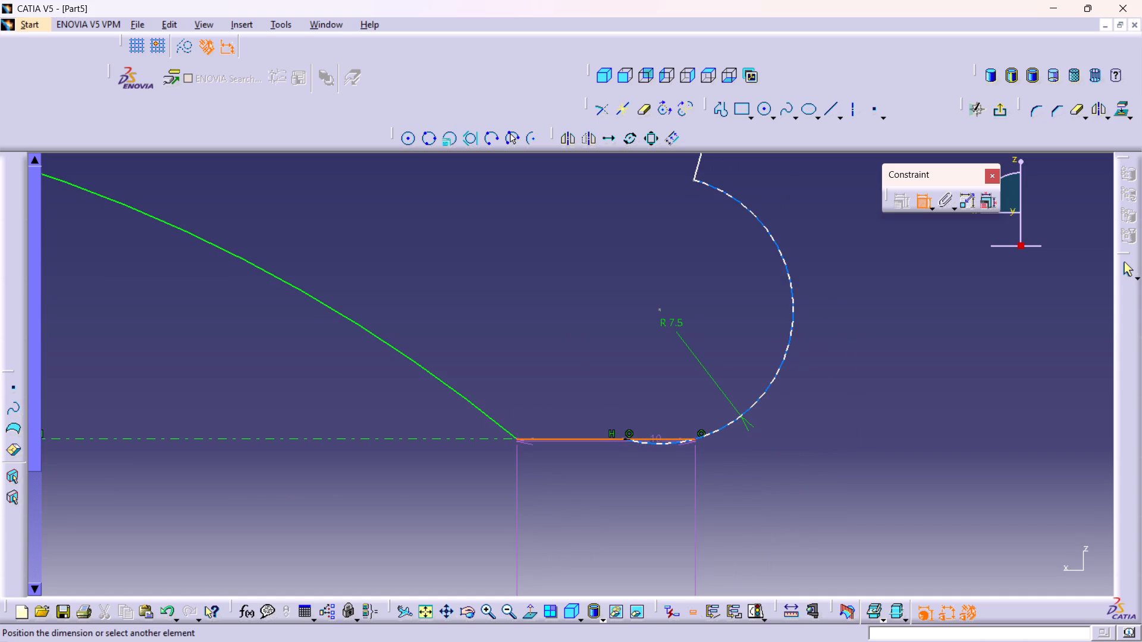
click(651, 445)
right_click(802, 460)
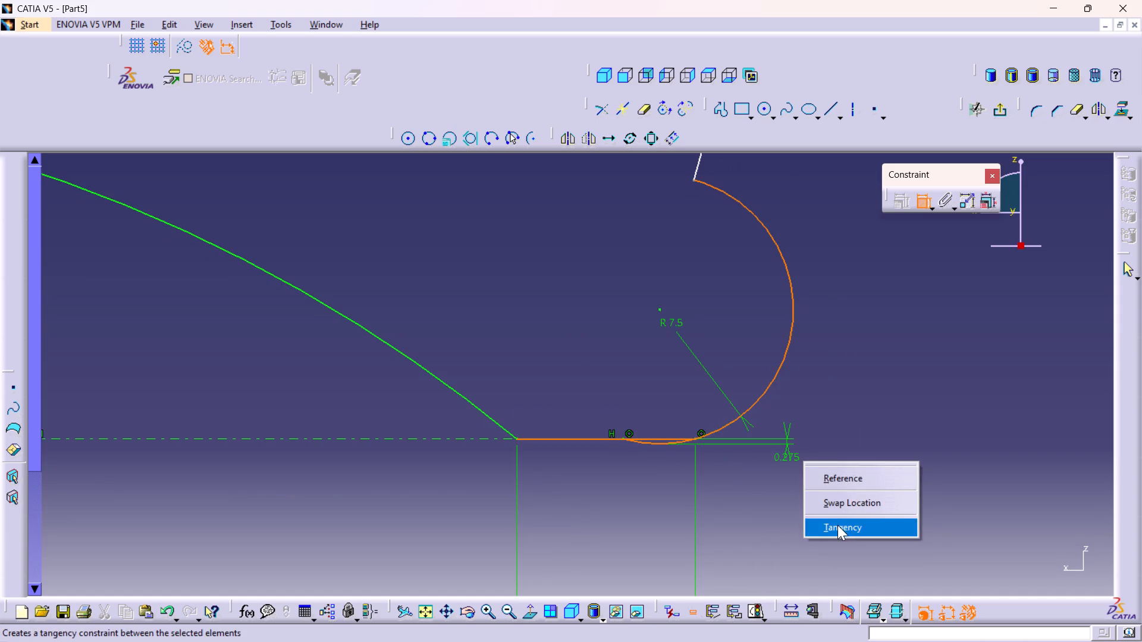
click(837, 525)
Examine the lower profile around the side arc, the 7.5 mm radius arc and the 70 mm construction line.
middle_drag(679, 389, 748, 523)
right_click(679, 389)
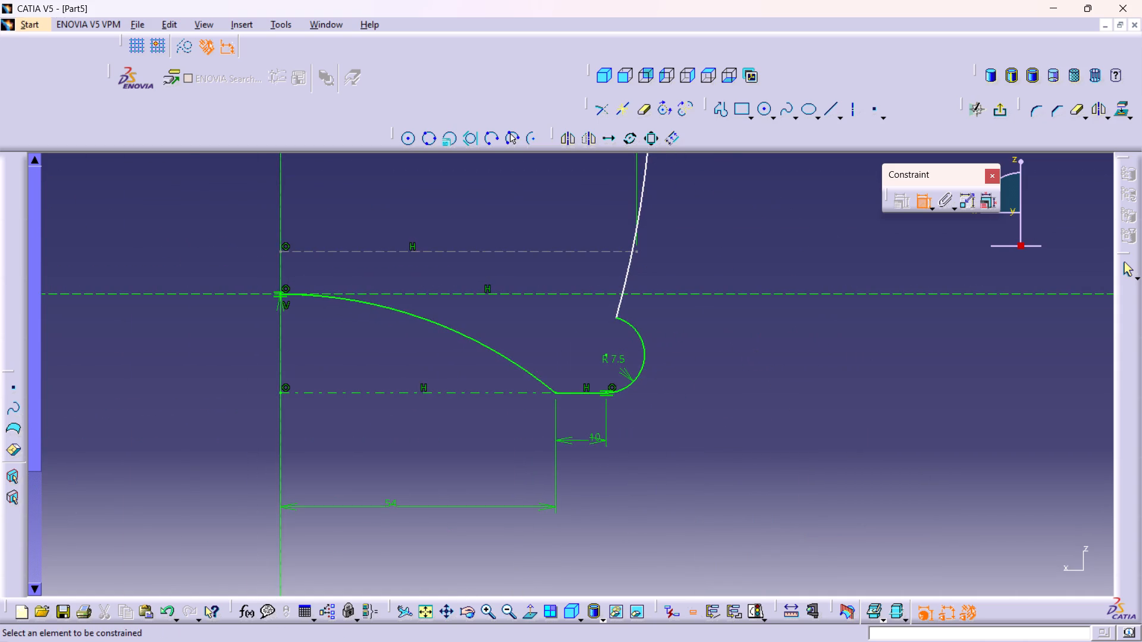
middle_drag(704, 408, 734, 491)
right_click(704, 408)
middle_drag(702, 407, 738, 476)
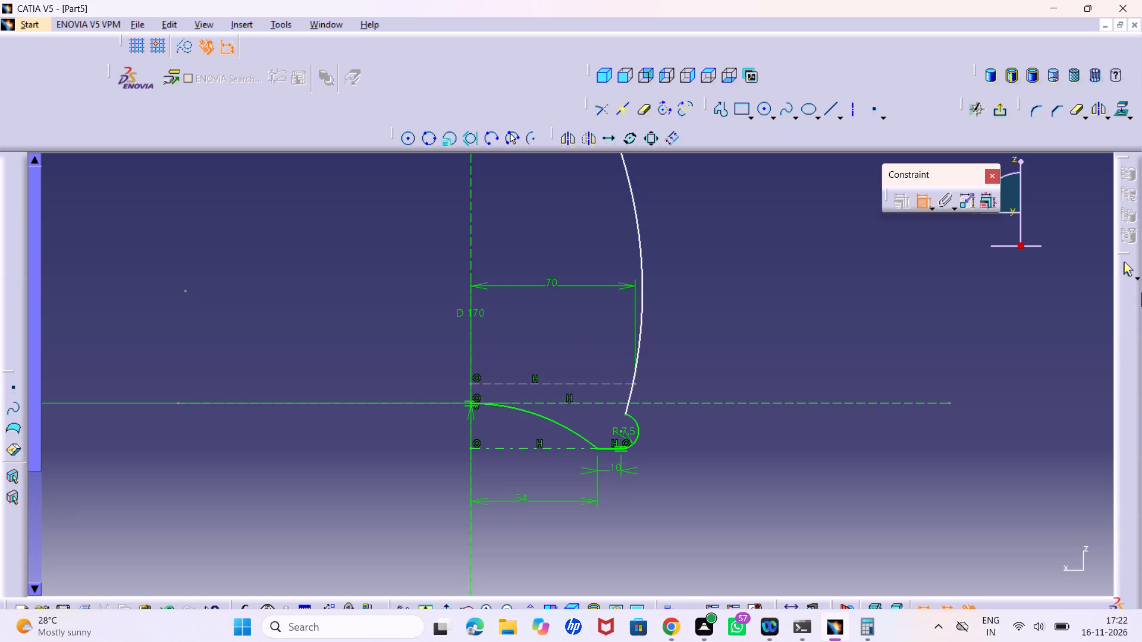
middle_drag(587, 319, 583, 313)
right_click(587, 319)
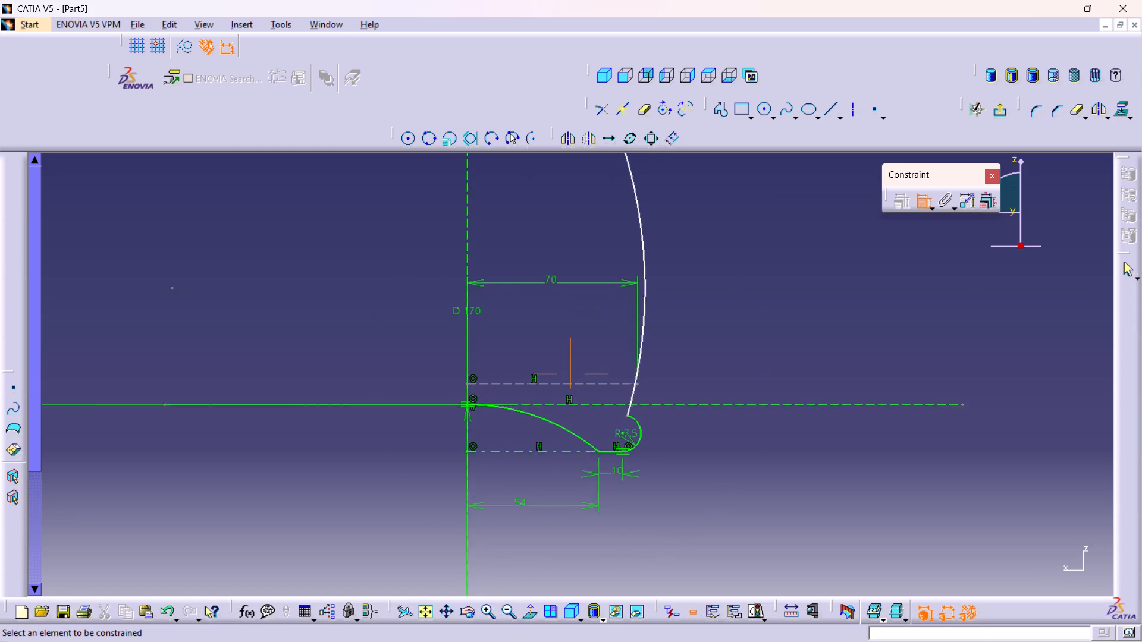
middle_drag(583, 313, 559, 224)
right_click(613, 302)
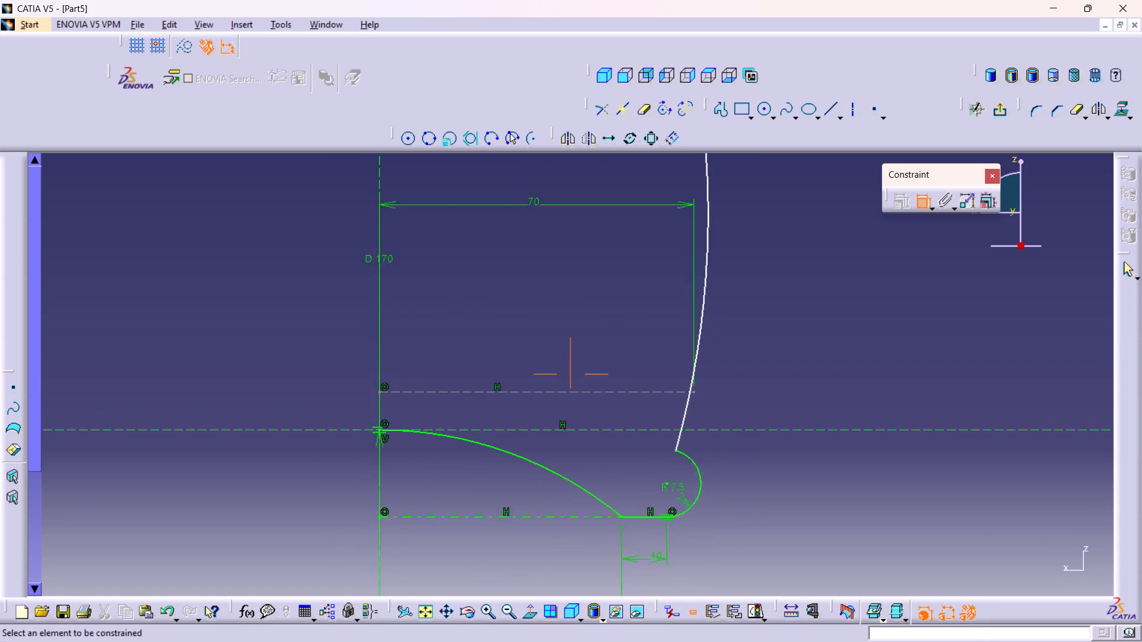
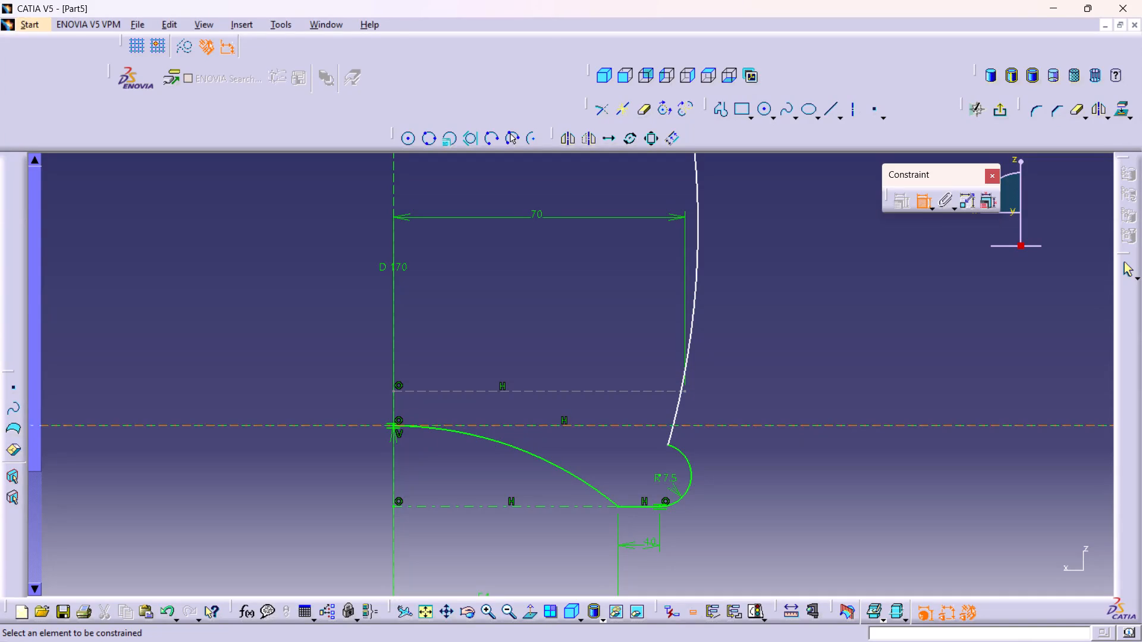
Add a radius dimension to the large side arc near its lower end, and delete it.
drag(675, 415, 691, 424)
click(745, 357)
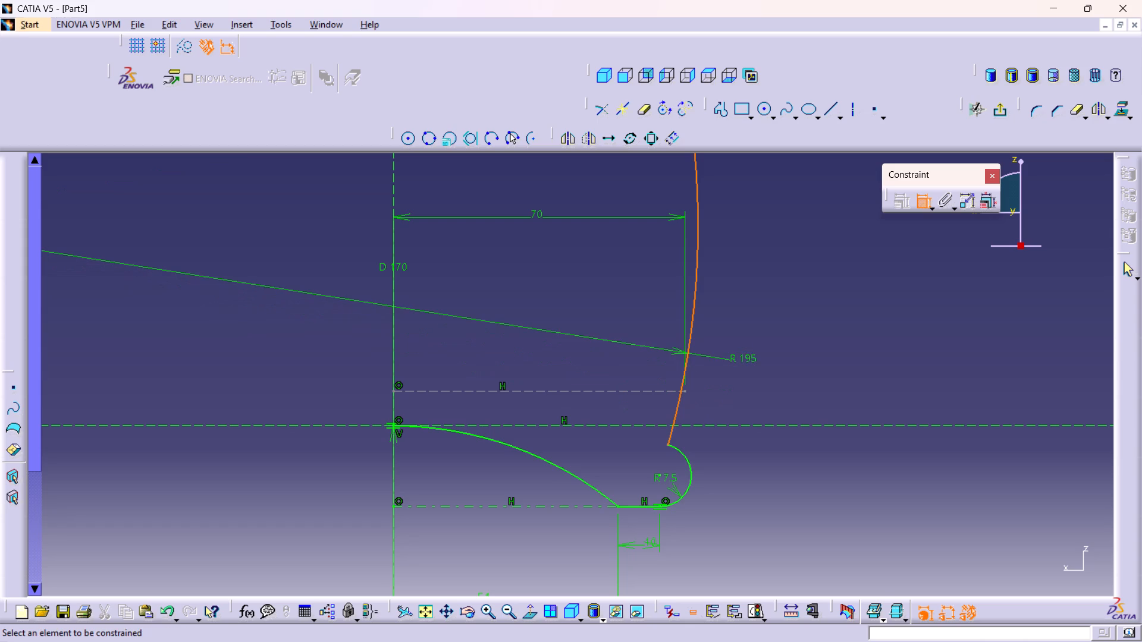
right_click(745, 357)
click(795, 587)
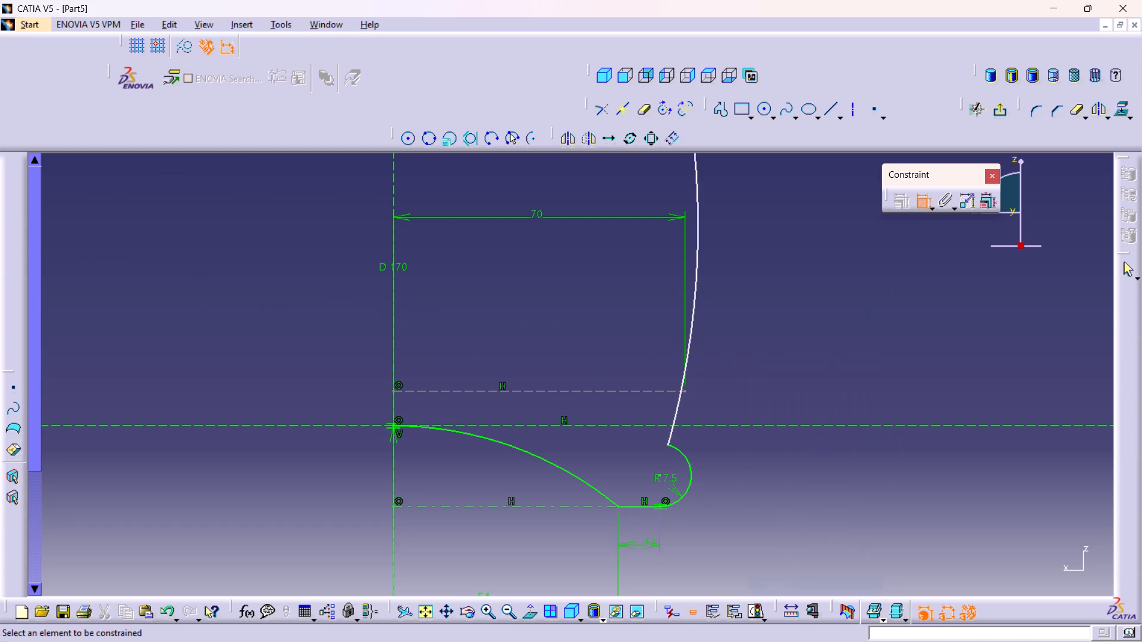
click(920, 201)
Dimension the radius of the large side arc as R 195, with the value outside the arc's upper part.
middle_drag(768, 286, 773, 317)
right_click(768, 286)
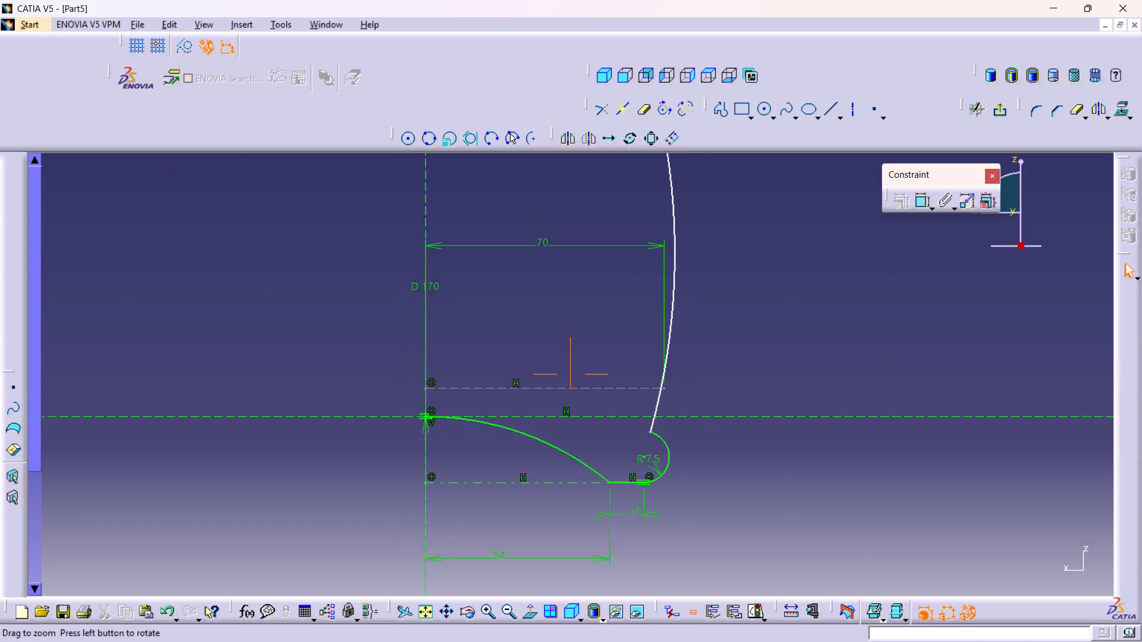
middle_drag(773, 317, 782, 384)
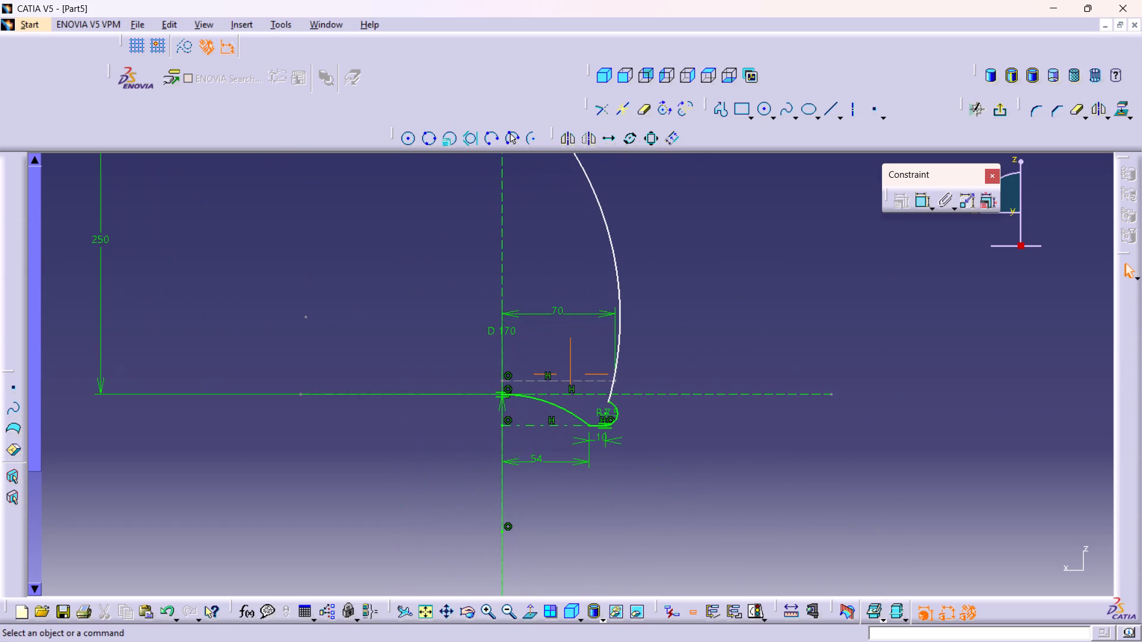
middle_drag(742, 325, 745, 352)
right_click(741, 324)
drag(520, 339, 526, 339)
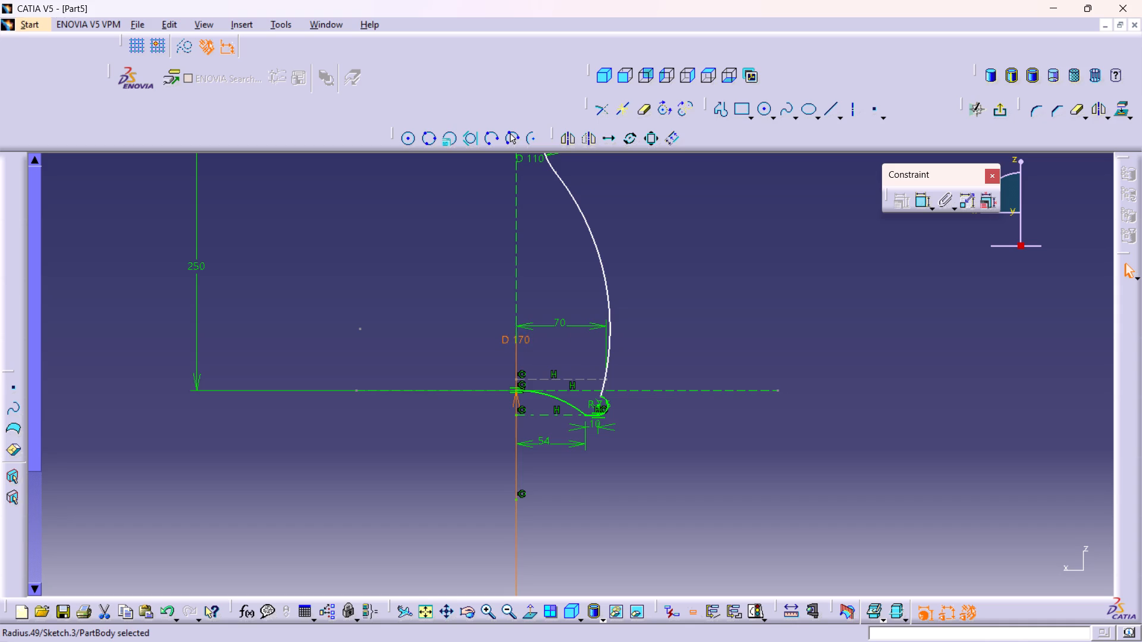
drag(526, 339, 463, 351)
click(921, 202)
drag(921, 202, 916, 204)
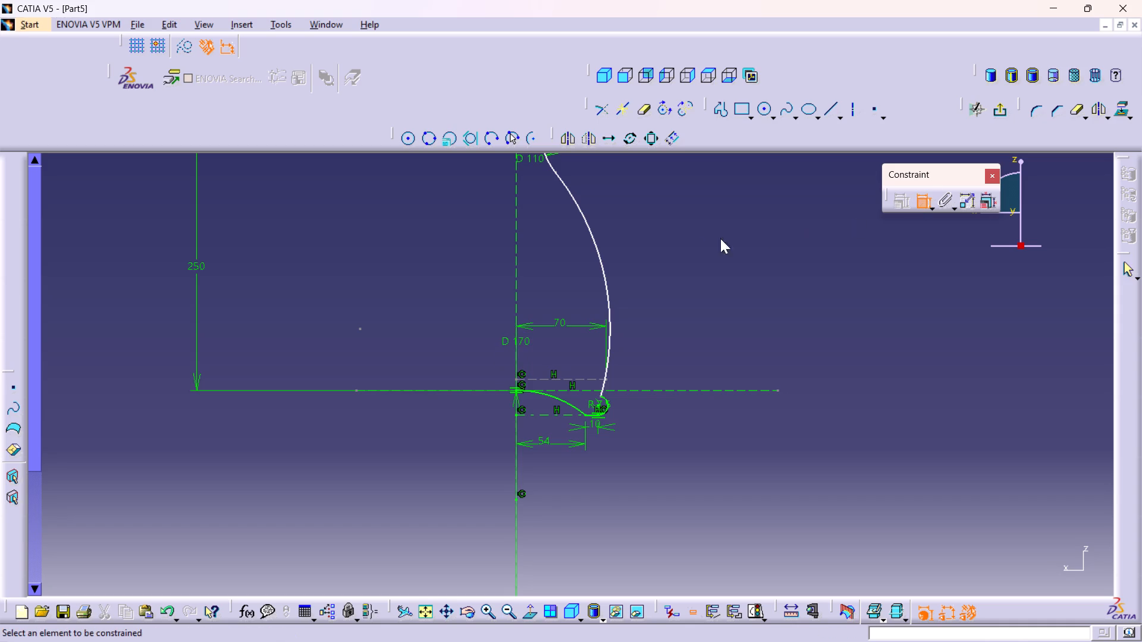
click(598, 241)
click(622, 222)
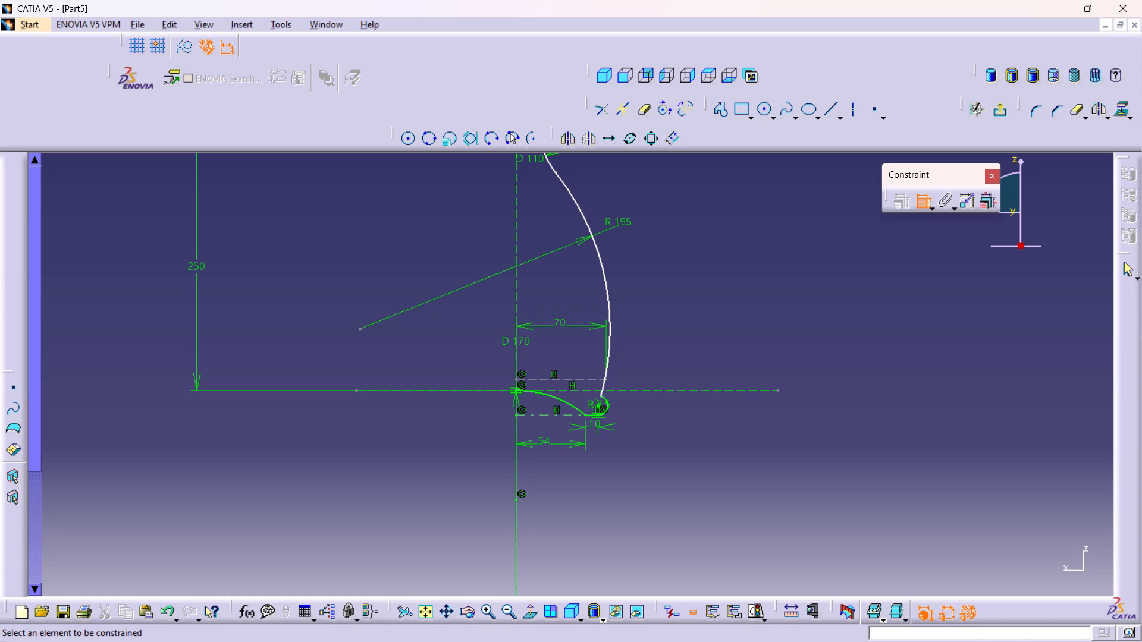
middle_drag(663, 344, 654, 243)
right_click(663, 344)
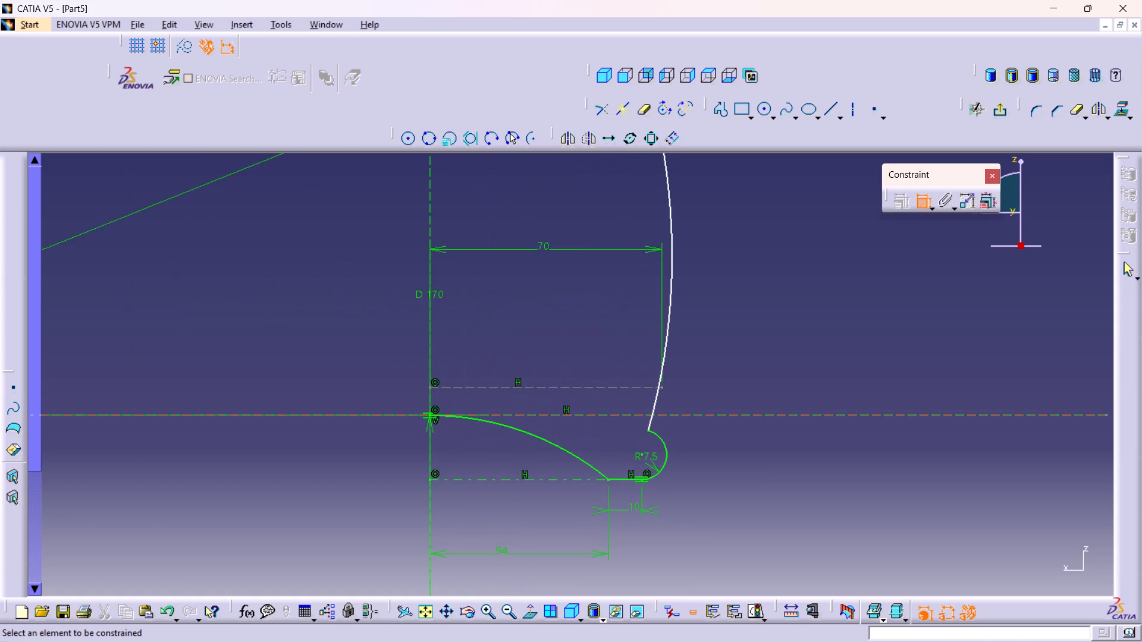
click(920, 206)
Delete the tangency constraint between the short horizontal bottom line and the R 7.5 foot arc.
middle_drag(697, 448, 680, 332)
right_click(697, 448)
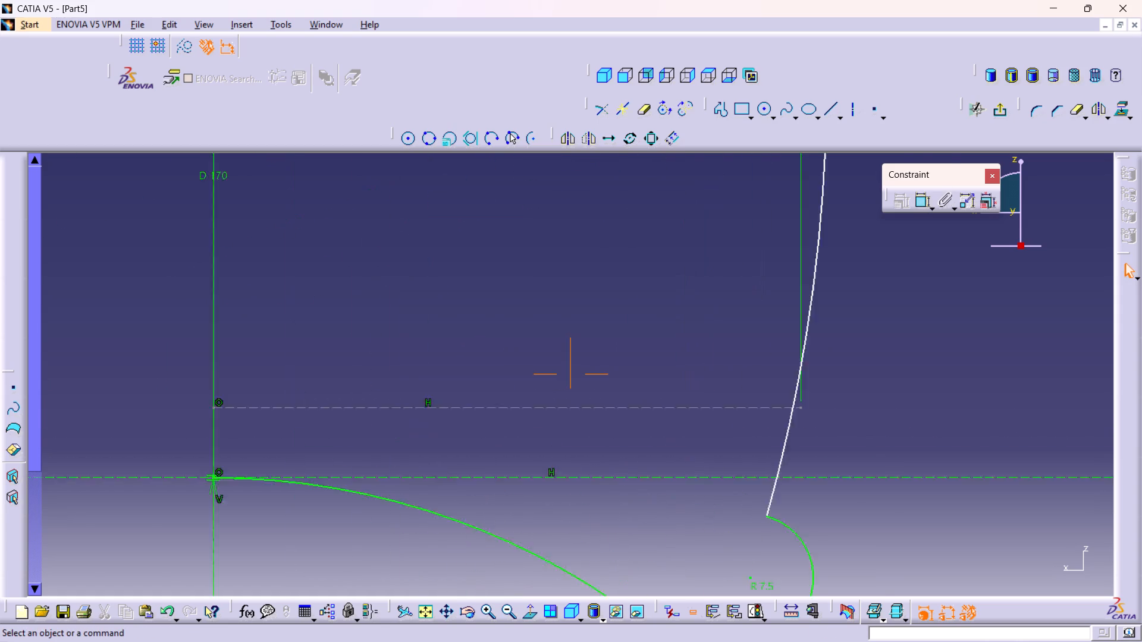
middle_drag(680, 332, 680, 304)
middle_drag(664, 420, 595, 287)
middle_drag(638, 366, 613, 326)
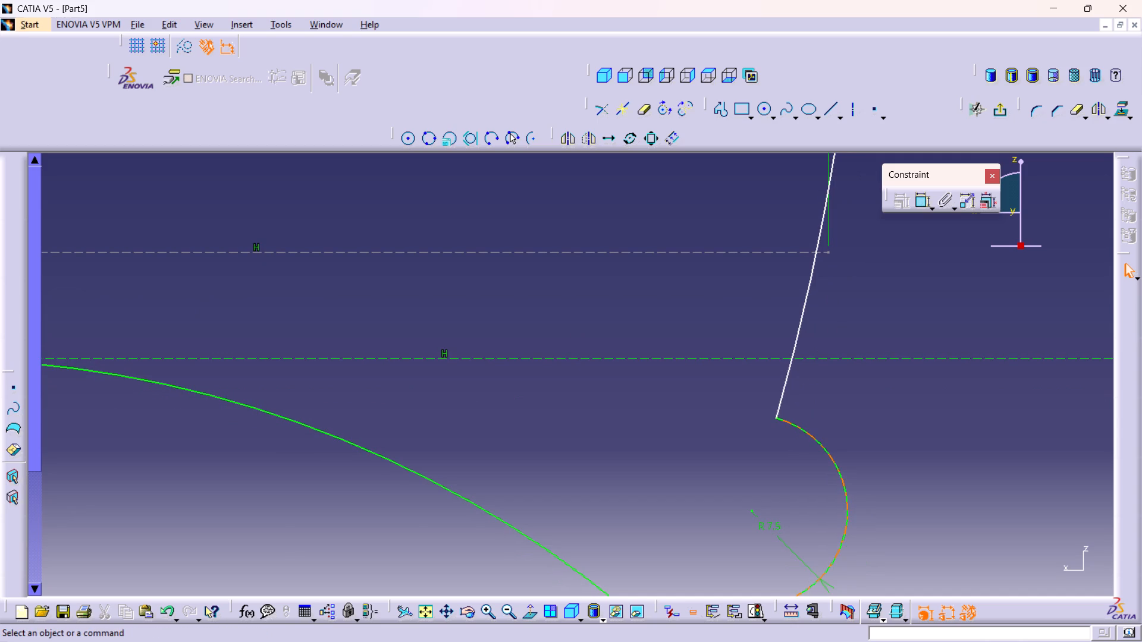
middle_drag(643, 454, 564, 267)
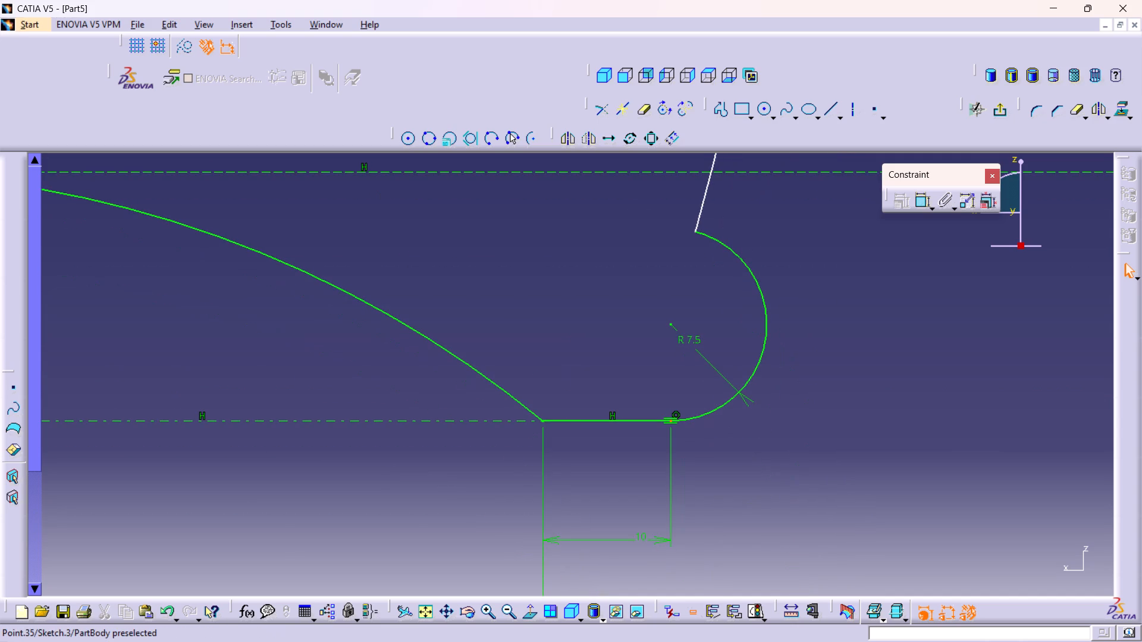
right_click(672, 417)
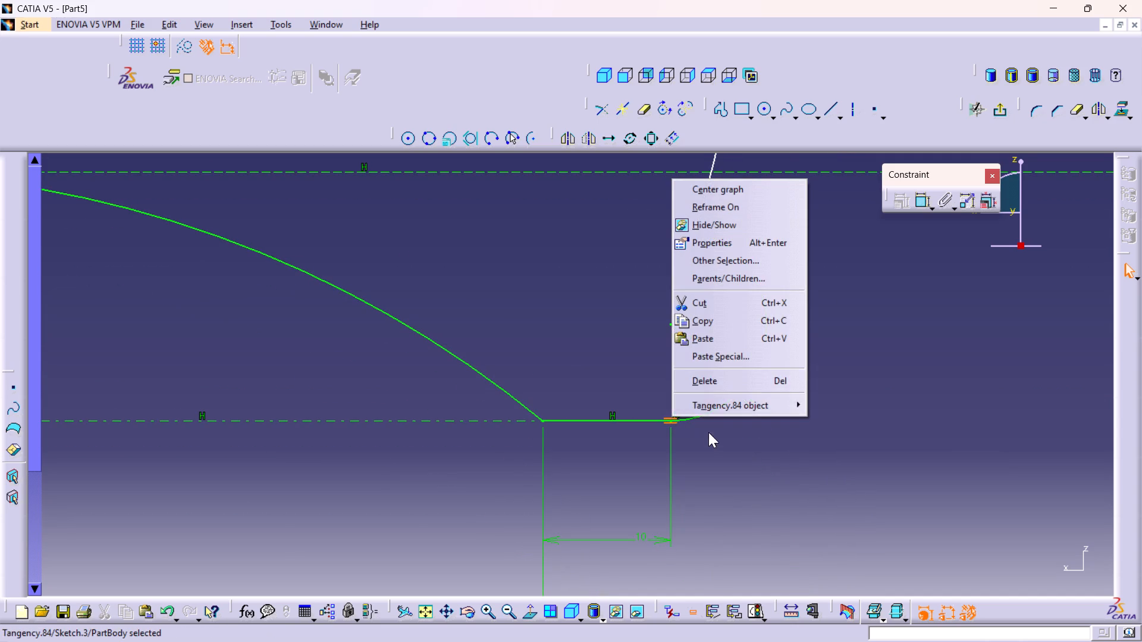
click(710, 382)
Reshape the profile's foot by moving the R 7.5 arc and the large side arc's lower end to a new junction.
drag(760, 363, 760, 328)
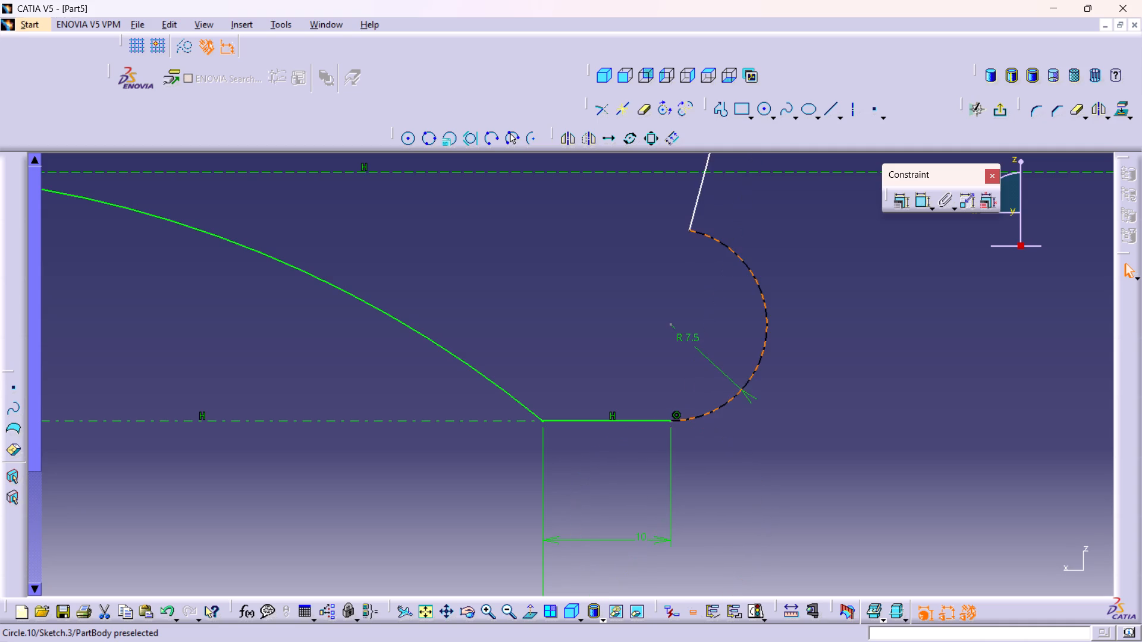
drag(760, 328, 767, 329)
middle_drag(705, 270, 673, 332)
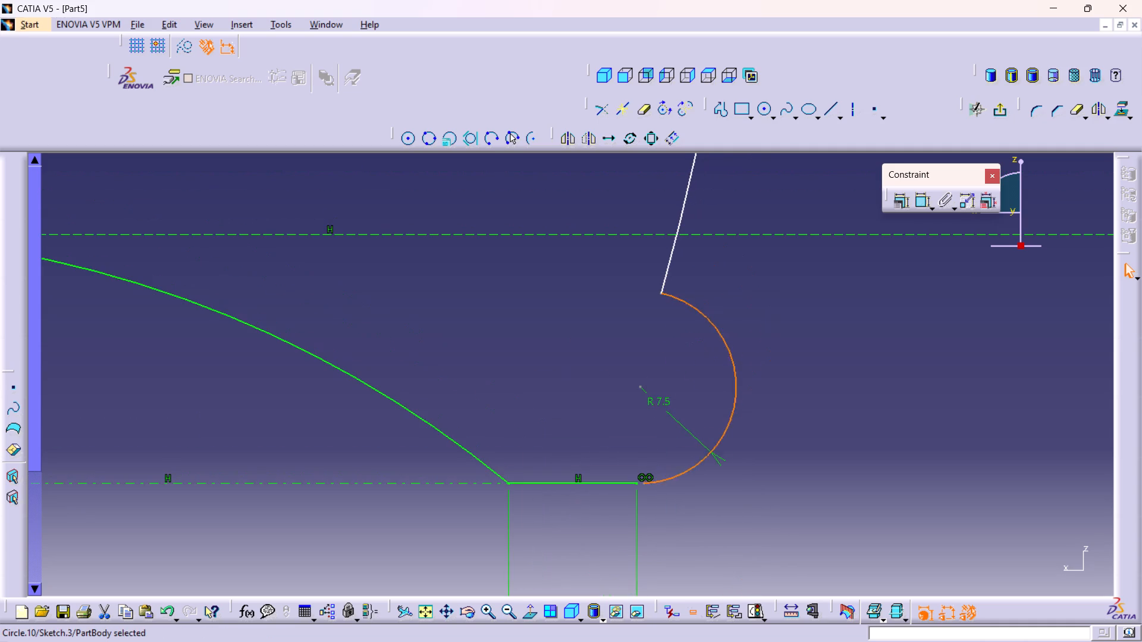
click(727, 285)
drag(670, 246, 682, 252)
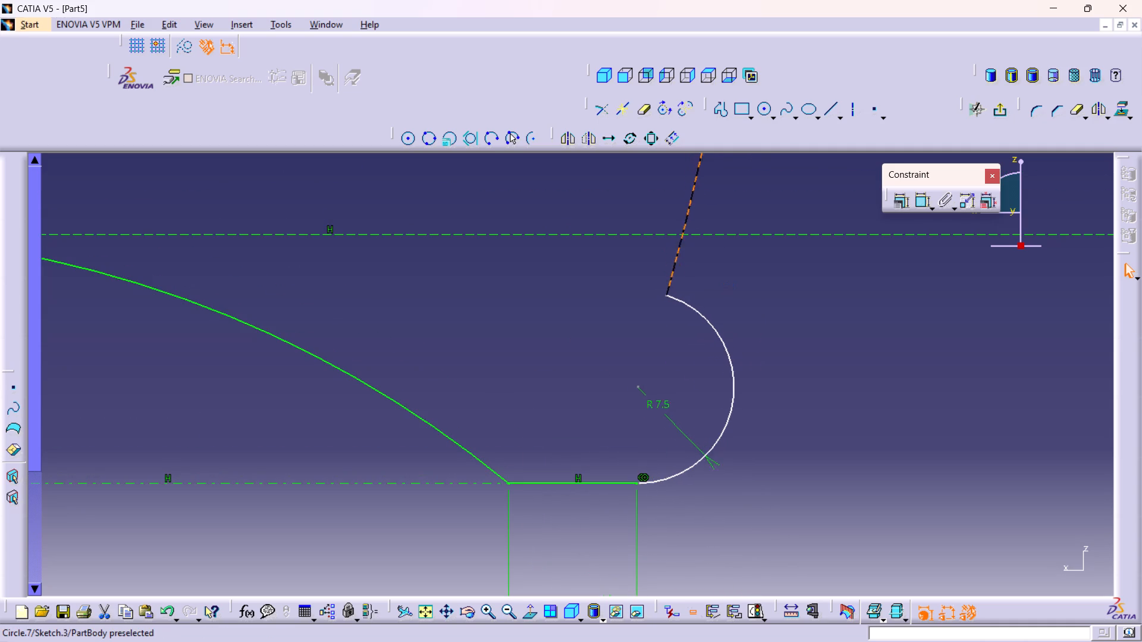
drag(682, 252, 716, 308)
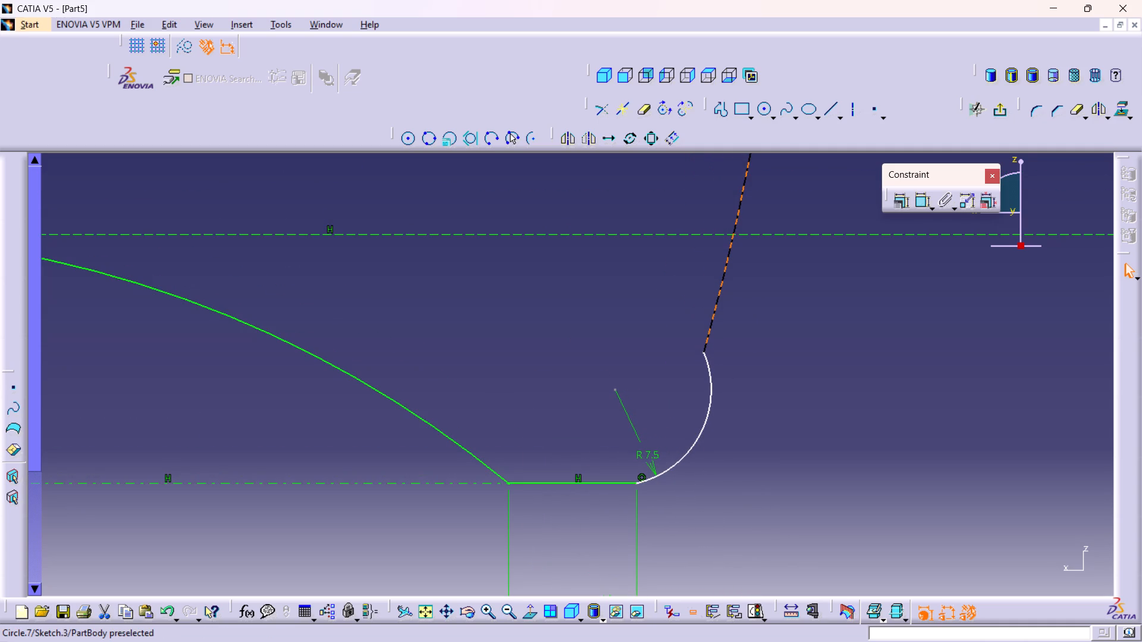
drag(716, 308, 714, 308)
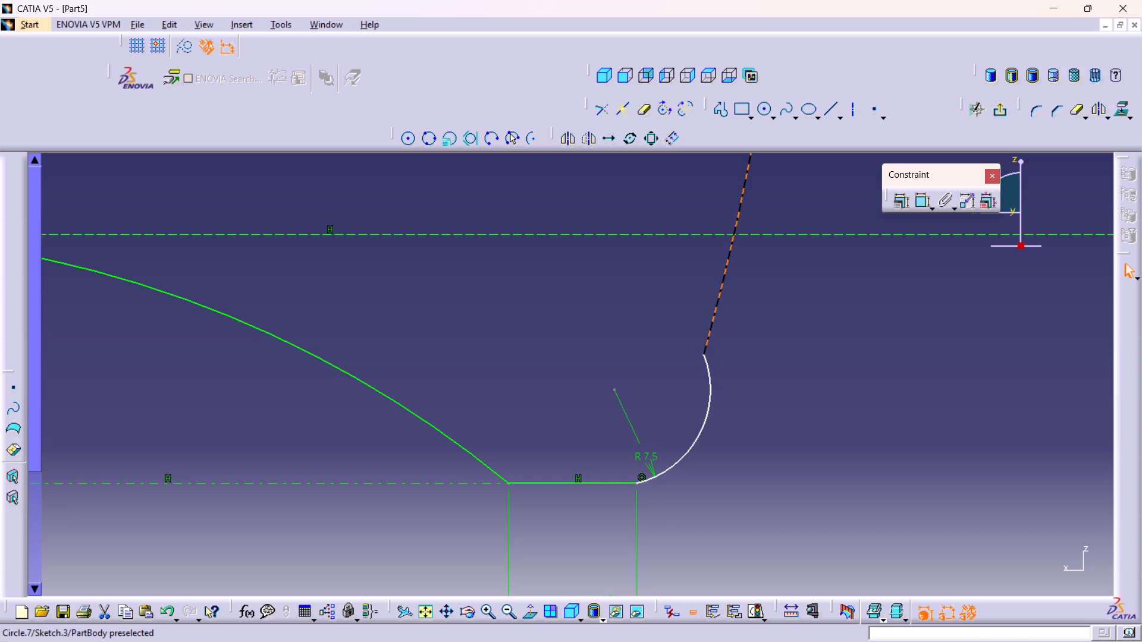
drag(714, 308, 693, 294)
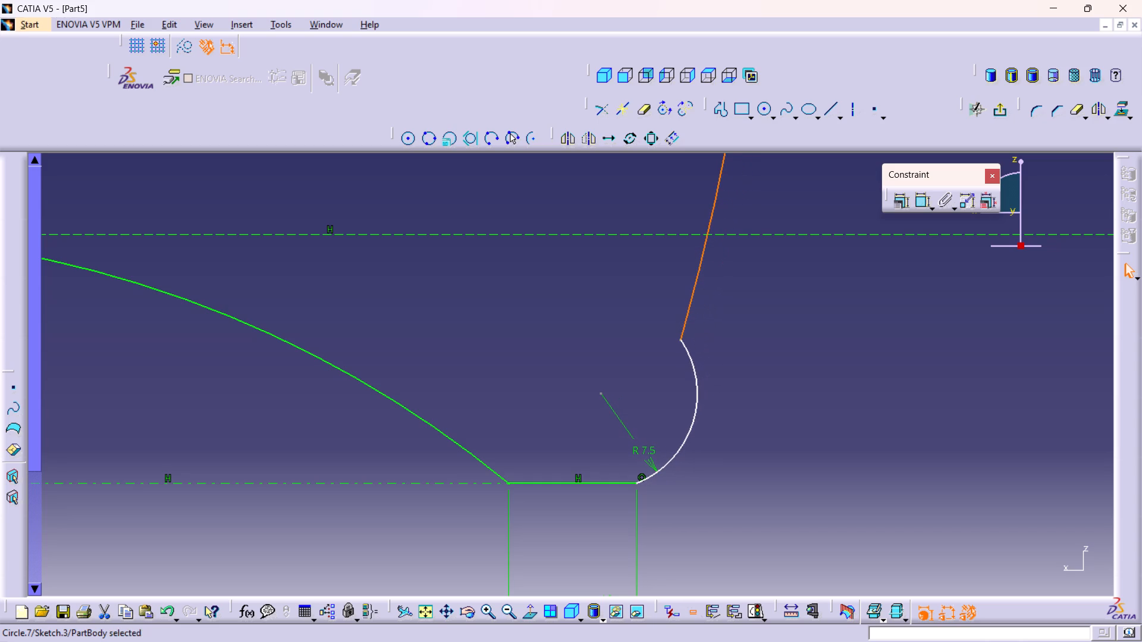
click(775, 375)
Set the diameter of the neck arc below the yellow rim to 55 mm.
double_click(918, 203)
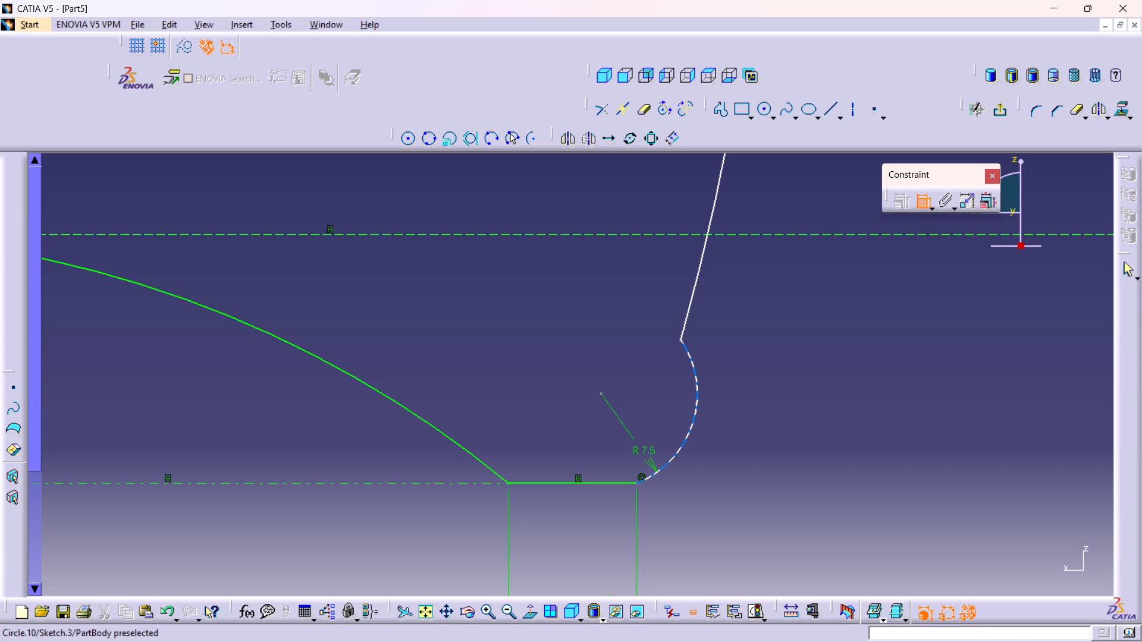
middle_drag(578, 347, 597, 442)
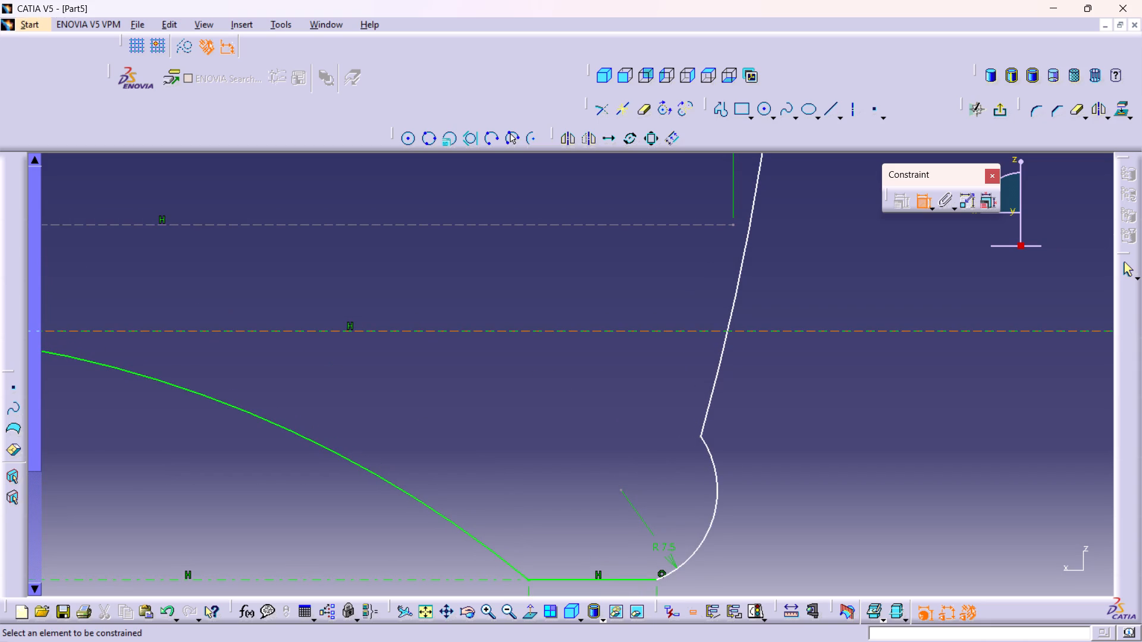
middle_drag(614, 423, 702, 630)
right_click(614, 423)
middle_drag(552, 322, 553, 328)
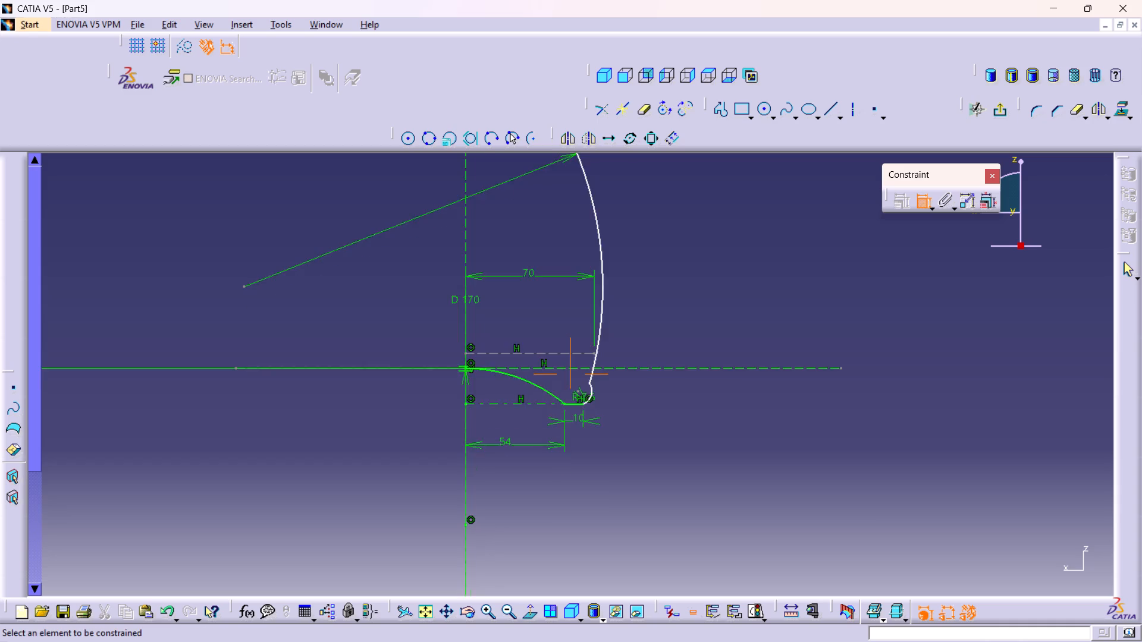
middle_drag(553, 328, 591, 481)
middle_drag(582, 367, 607, 472)
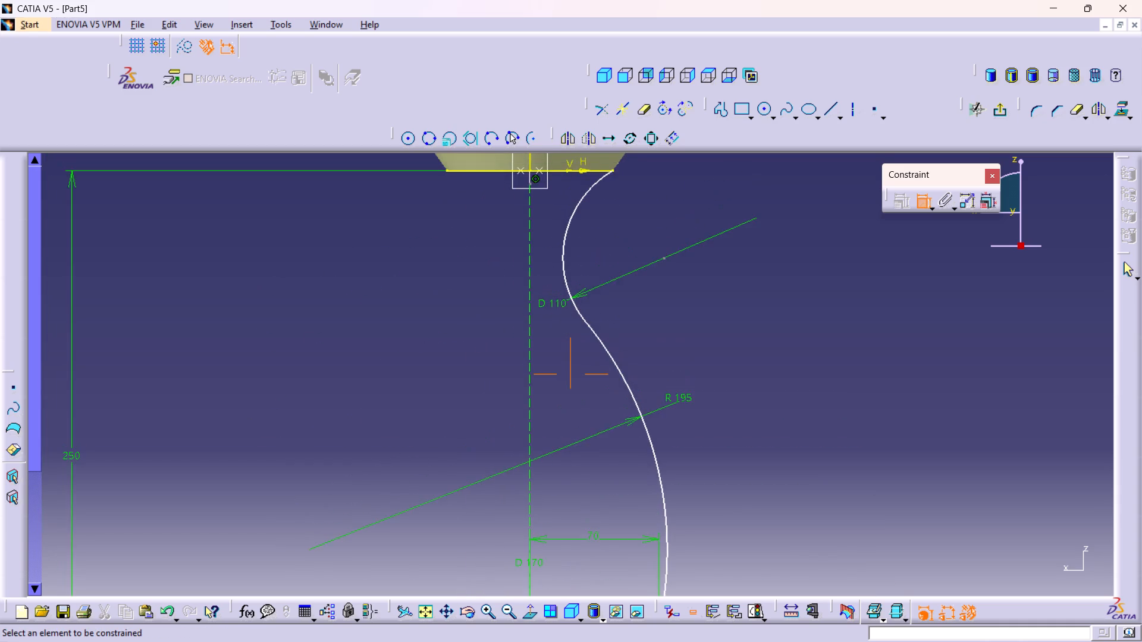
middle_drag(607, 472, 510, 322)
middle_drag(534, 449, 515, 405)
scroll(534, 449, up, 1)
right_click(534, 449)
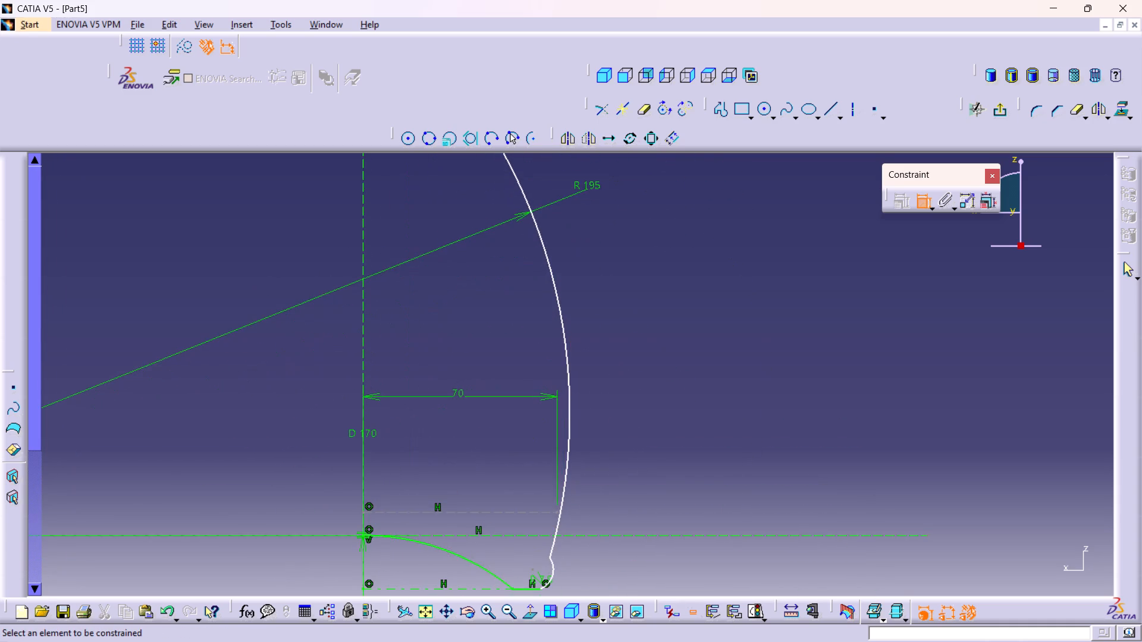
middle_drag(513, 484, 535, 379)
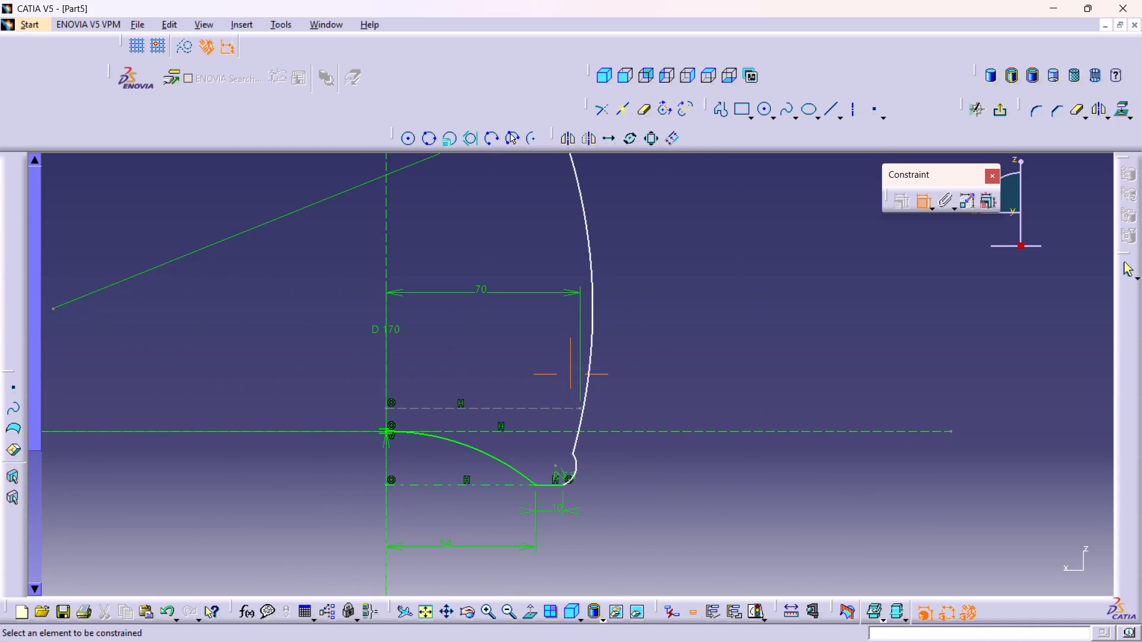
middle_drag(529, 225, 548, 290)
right_click(529, 225)
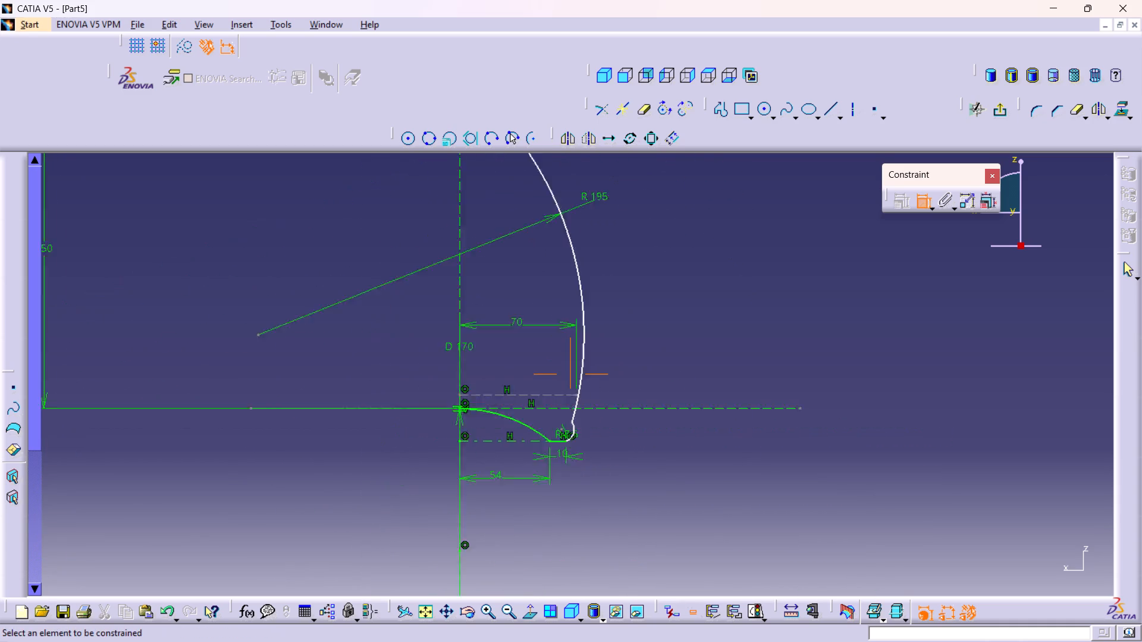
middle_drag(548, 290, 559, 347)
middle_drag(569, 220, 566, 283)
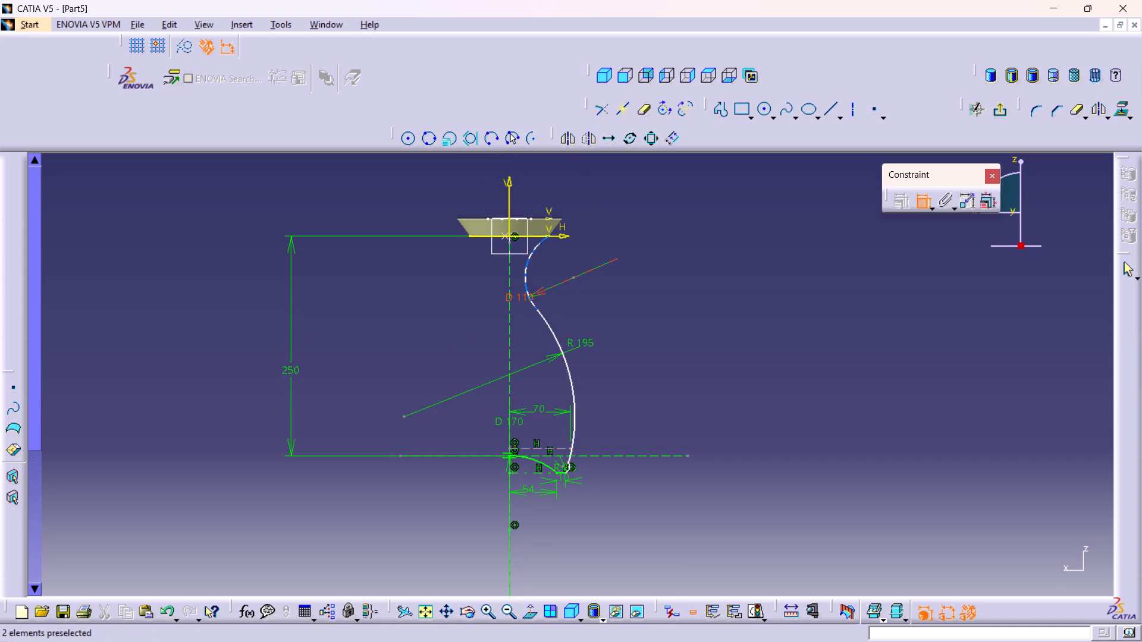
double_click(522, 295)
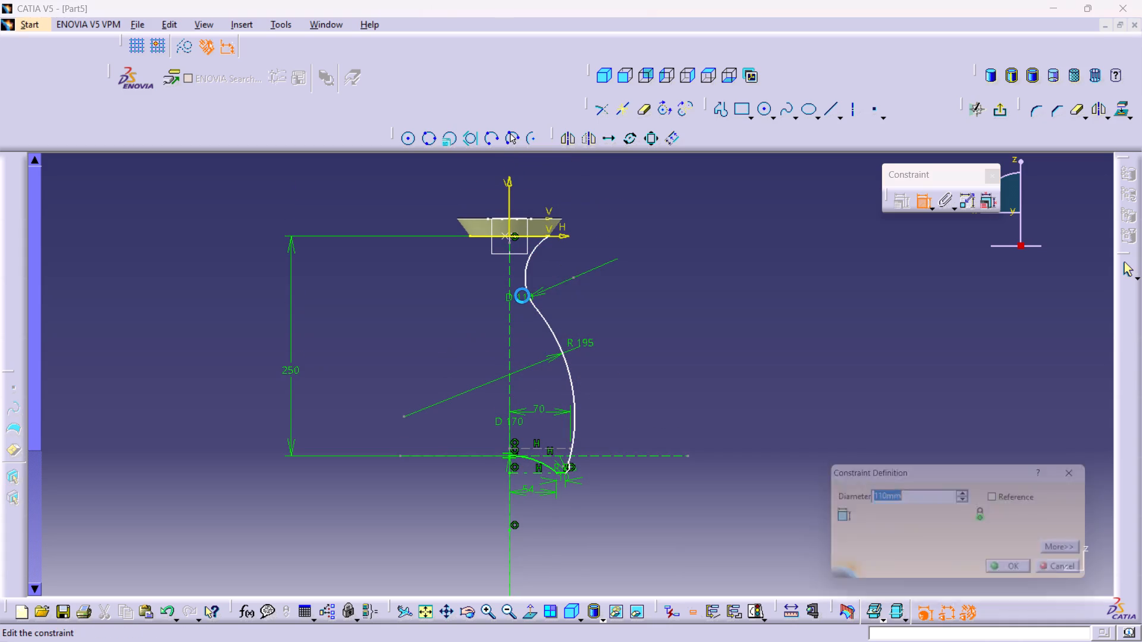
text(55)
key(Return)
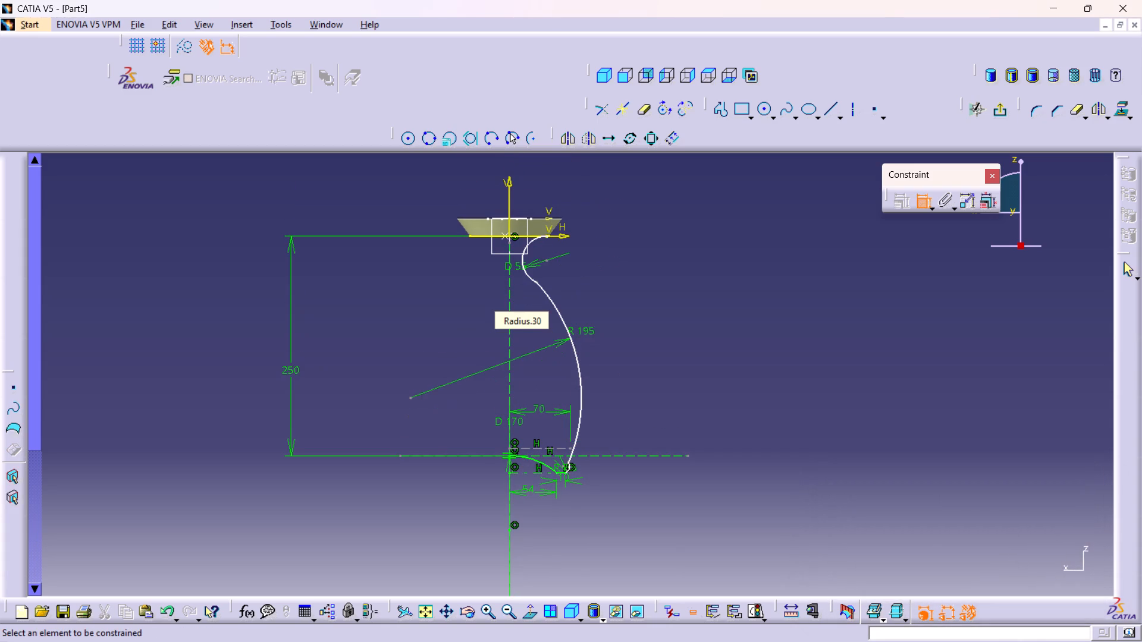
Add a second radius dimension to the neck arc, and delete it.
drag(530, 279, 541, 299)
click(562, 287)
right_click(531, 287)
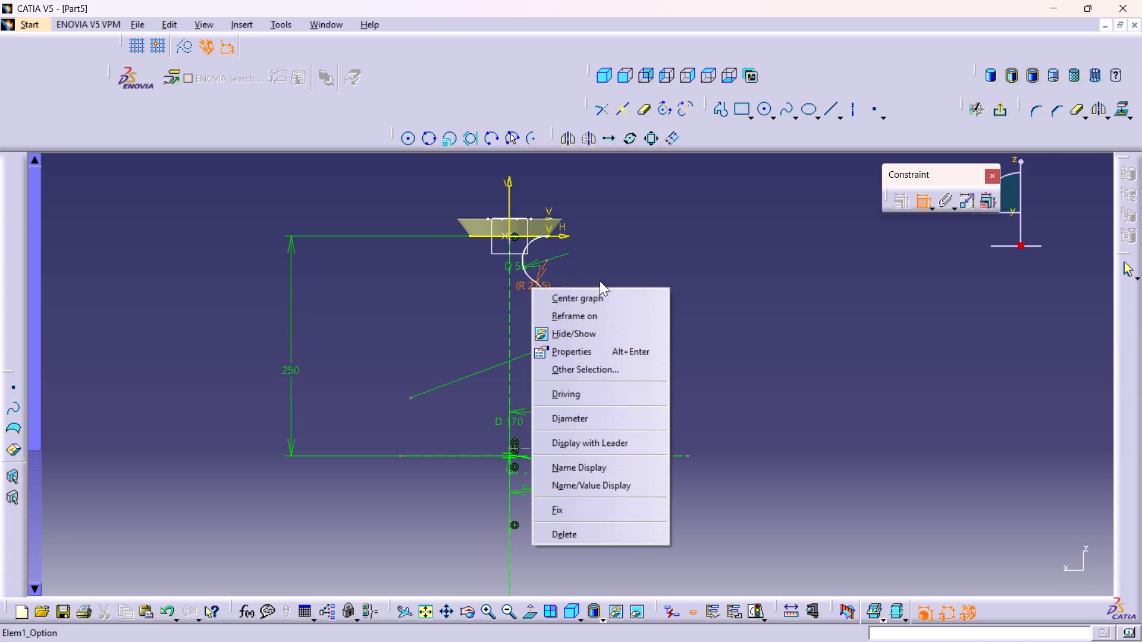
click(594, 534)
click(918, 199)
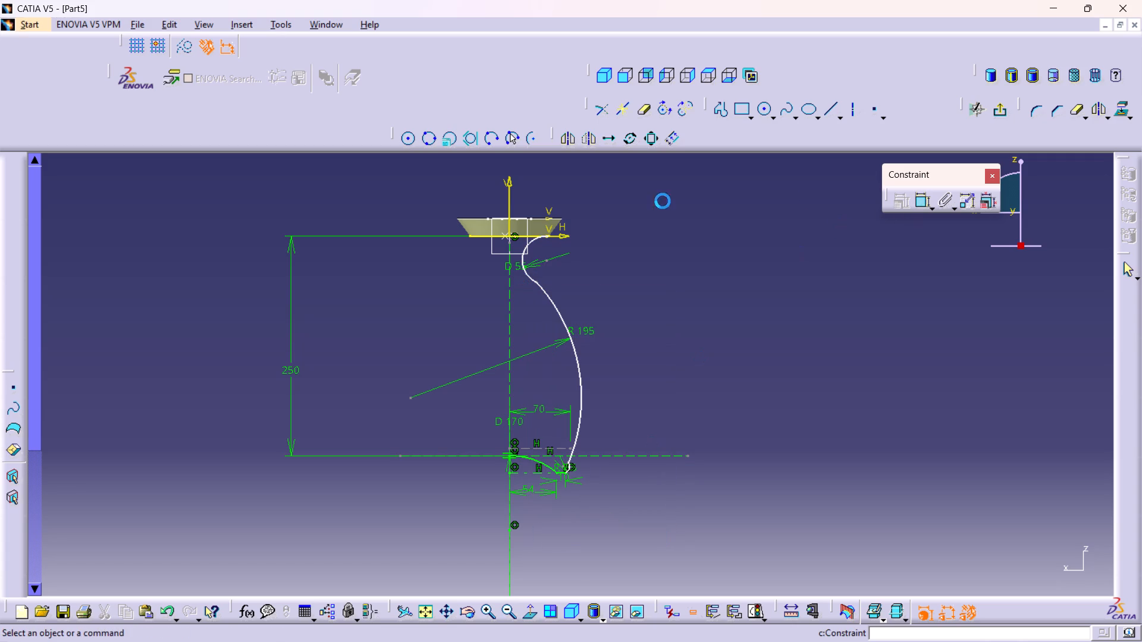
Try to reshape the junction between the neck arc and the large side arc by moving both arcs.
drag(525, 273, 544, 298)
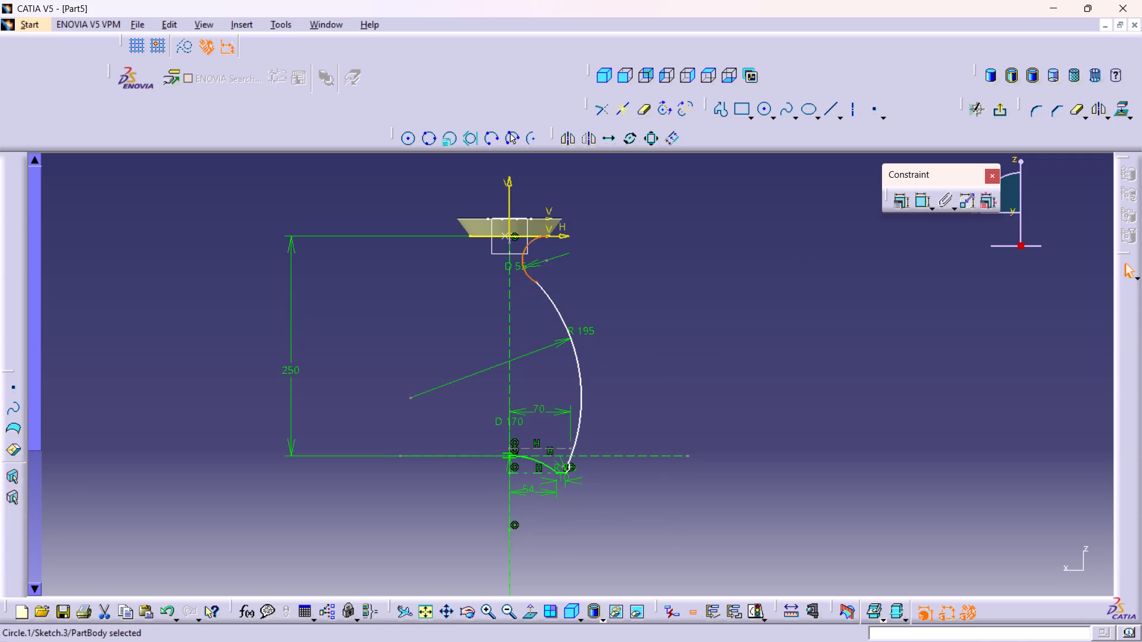
middle_drag(591, 263, 544, 193)
right_click(591, 263)
click(561, 218)
middle_drag(567, 205, 591, 300)
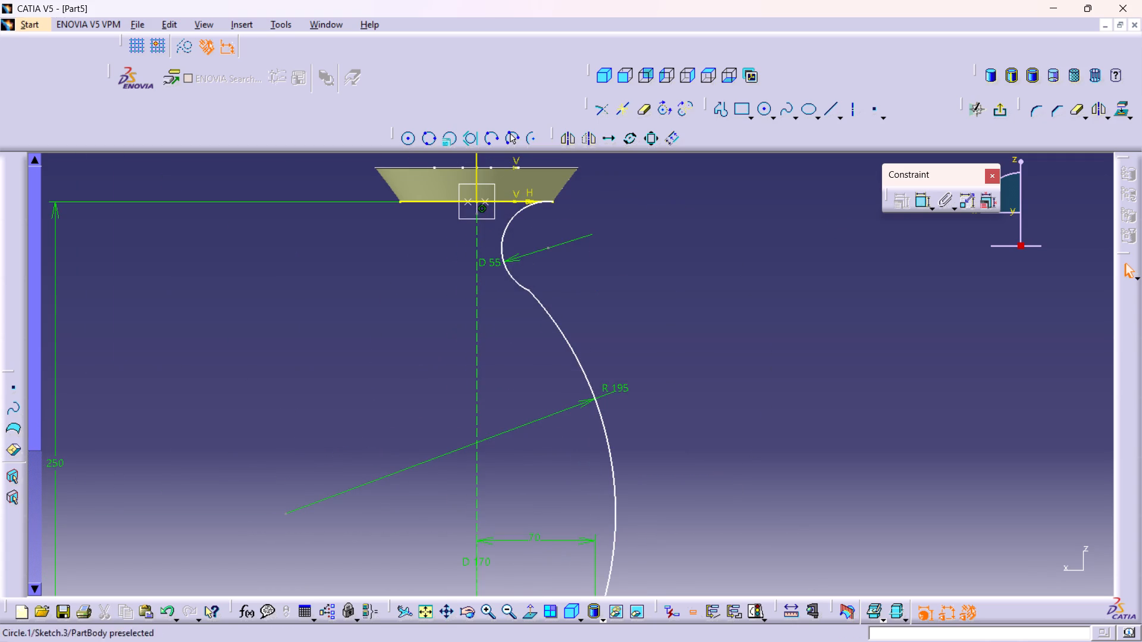
drag(518, 281, 542, 309)
drag(544, 306, 553, 324)
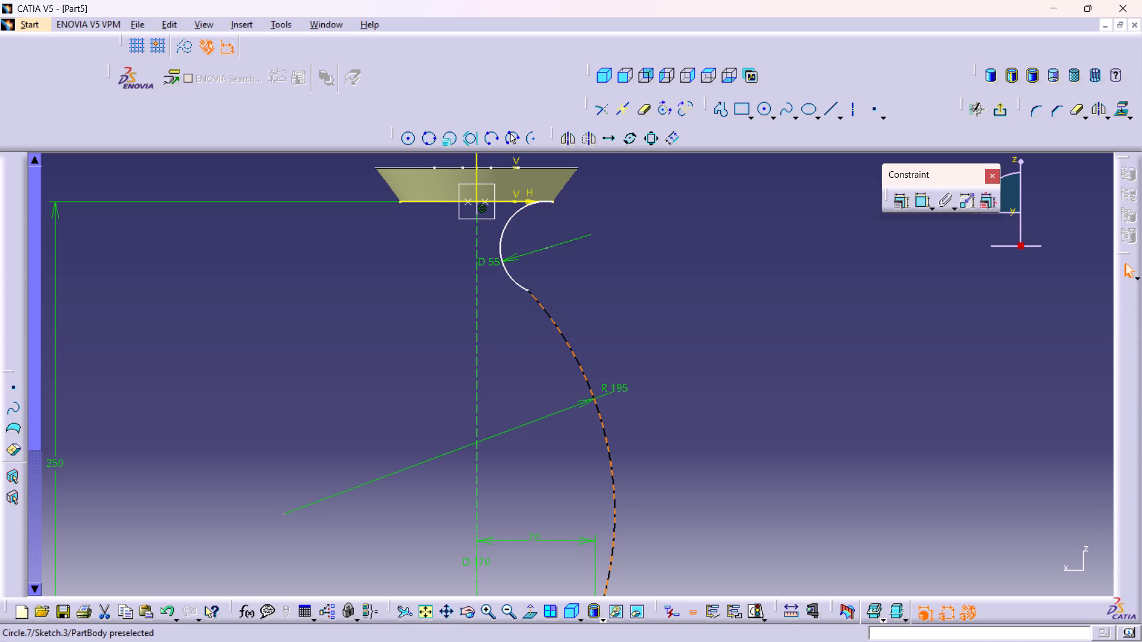
drag(553, 324, 626, 329)
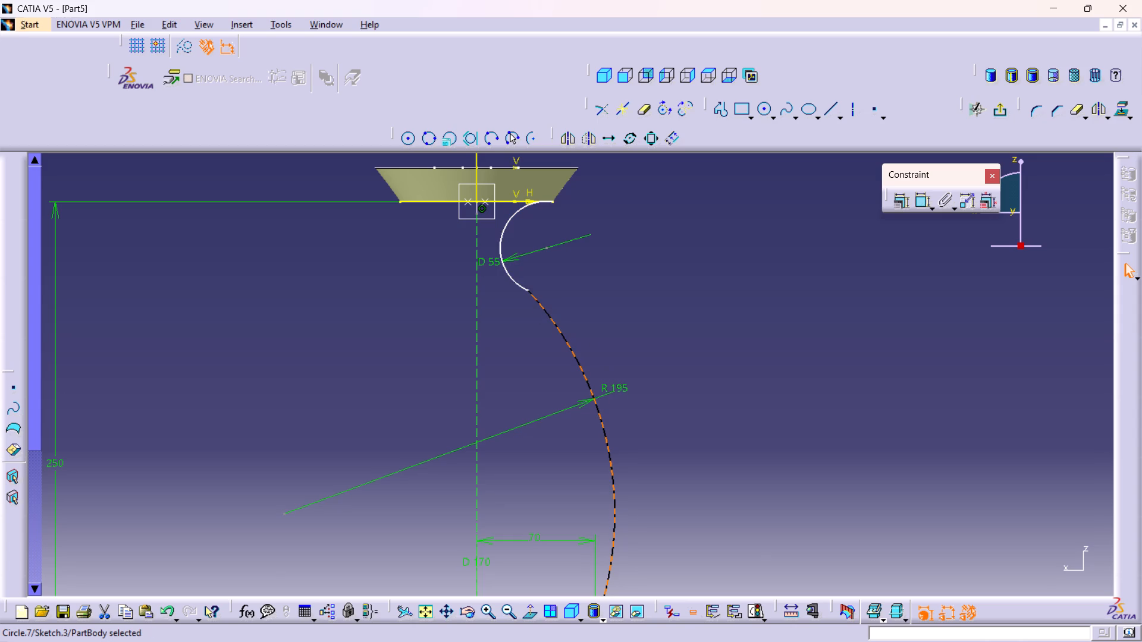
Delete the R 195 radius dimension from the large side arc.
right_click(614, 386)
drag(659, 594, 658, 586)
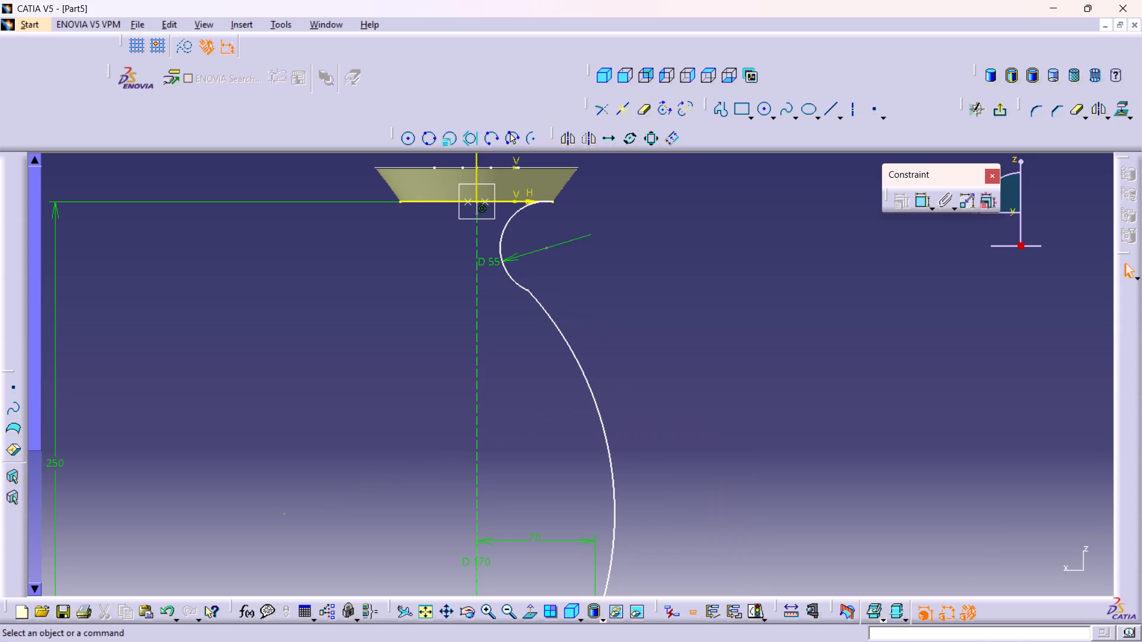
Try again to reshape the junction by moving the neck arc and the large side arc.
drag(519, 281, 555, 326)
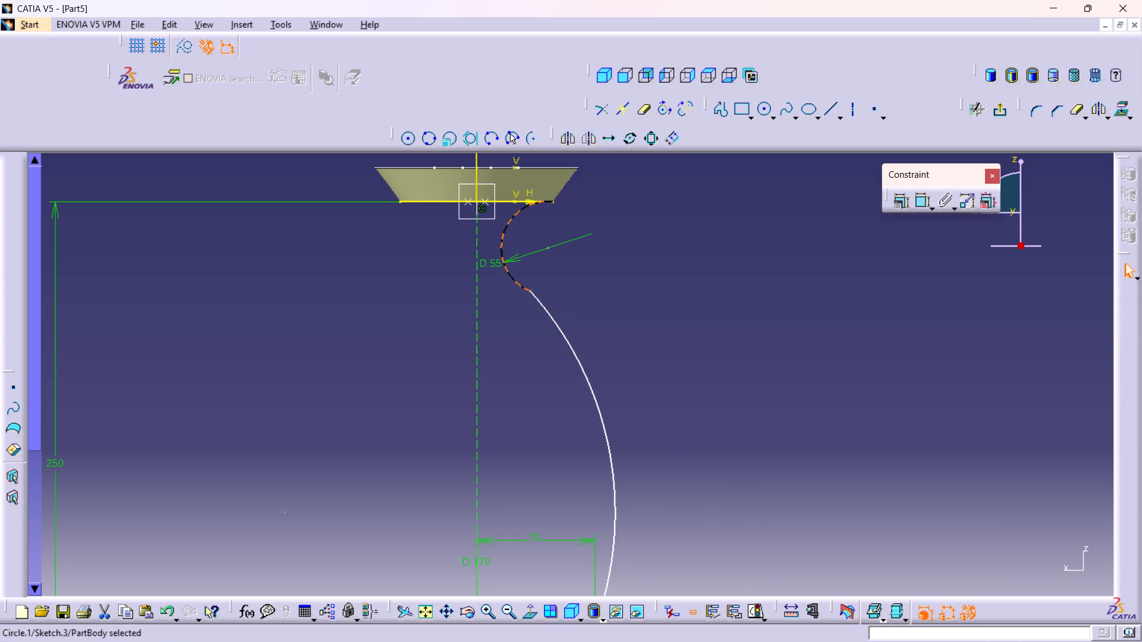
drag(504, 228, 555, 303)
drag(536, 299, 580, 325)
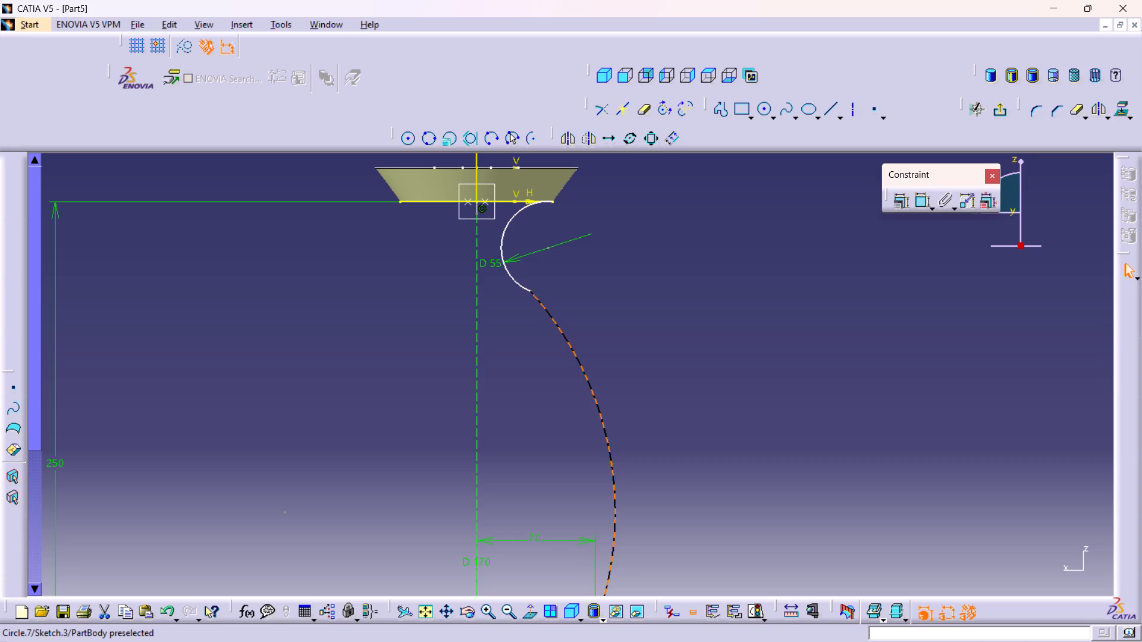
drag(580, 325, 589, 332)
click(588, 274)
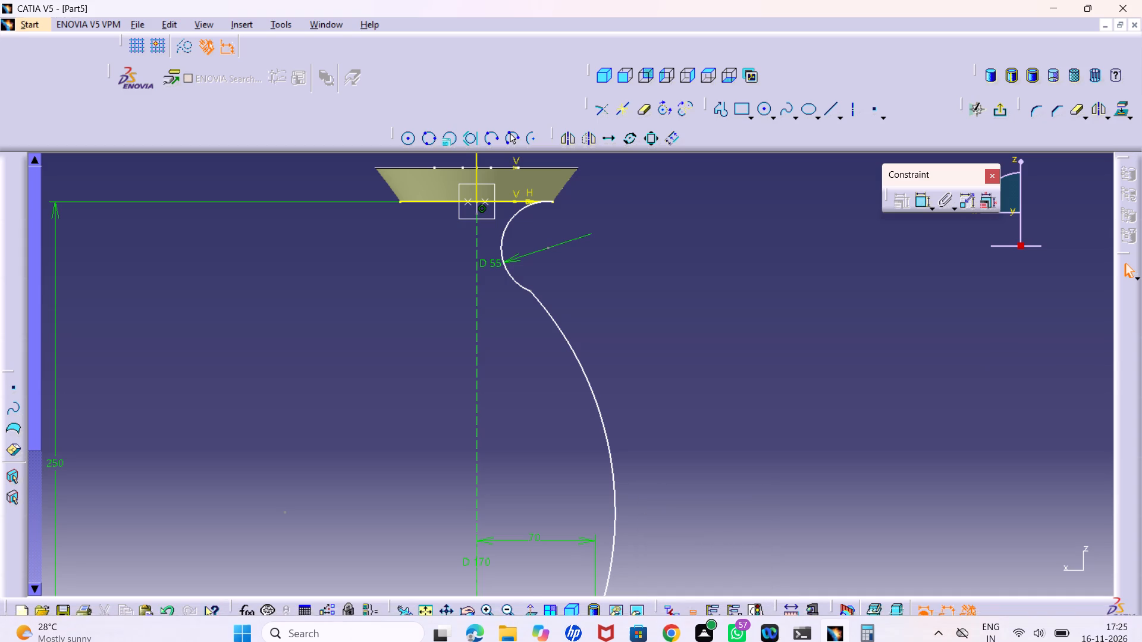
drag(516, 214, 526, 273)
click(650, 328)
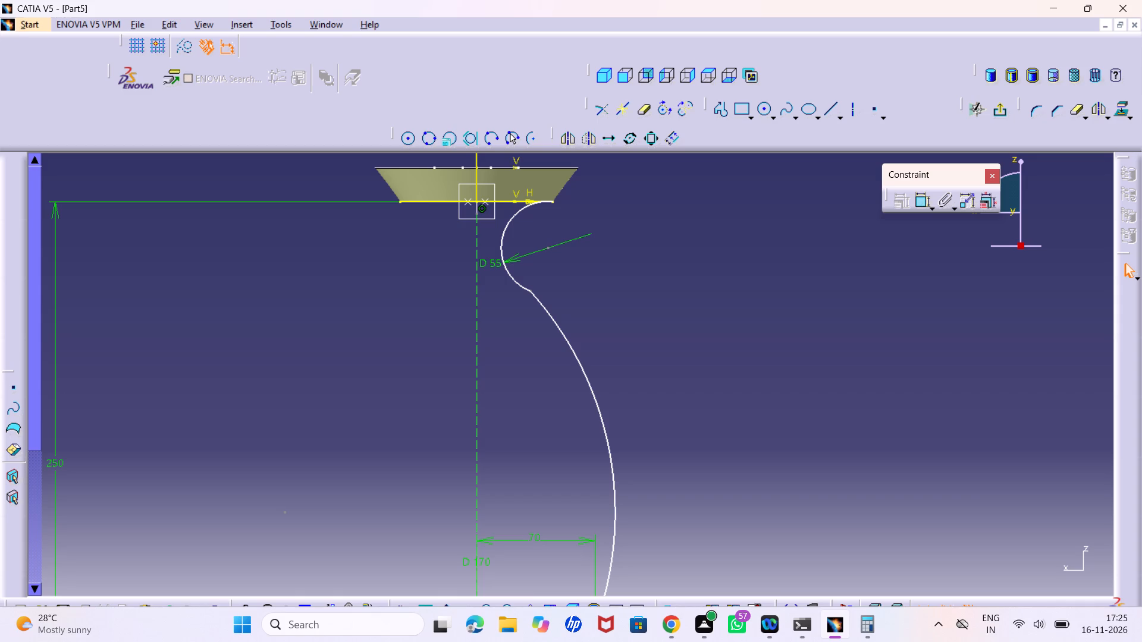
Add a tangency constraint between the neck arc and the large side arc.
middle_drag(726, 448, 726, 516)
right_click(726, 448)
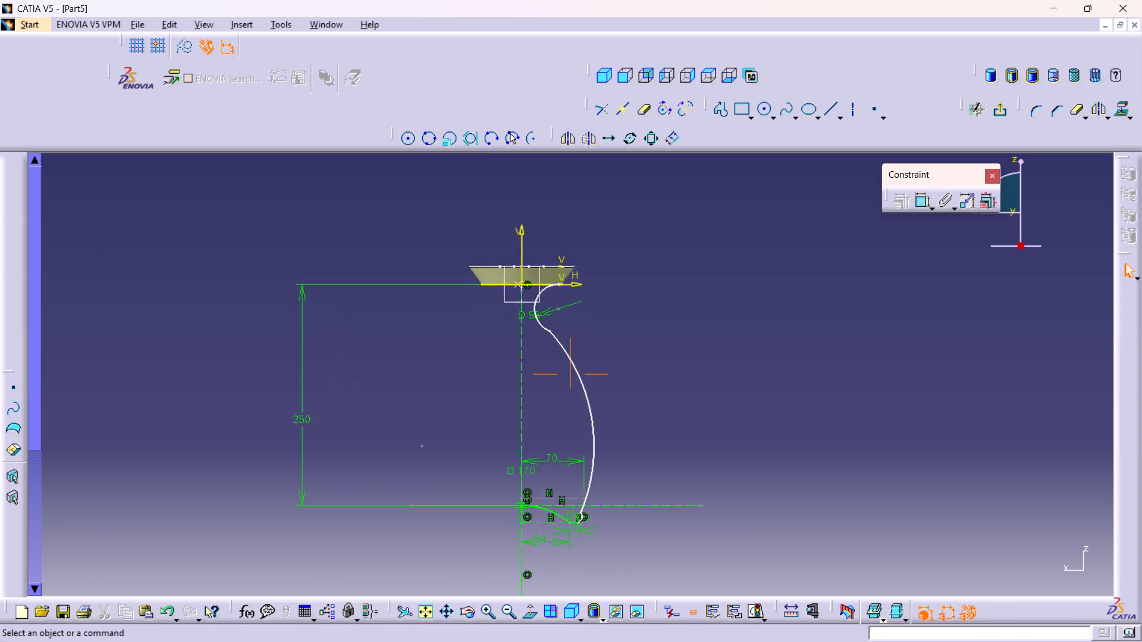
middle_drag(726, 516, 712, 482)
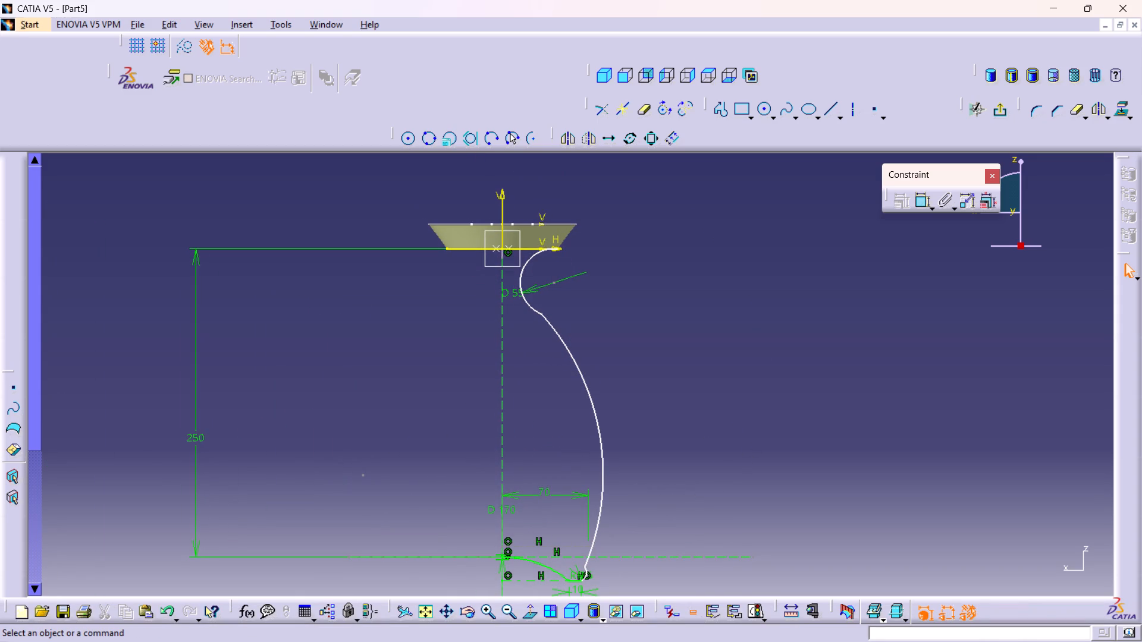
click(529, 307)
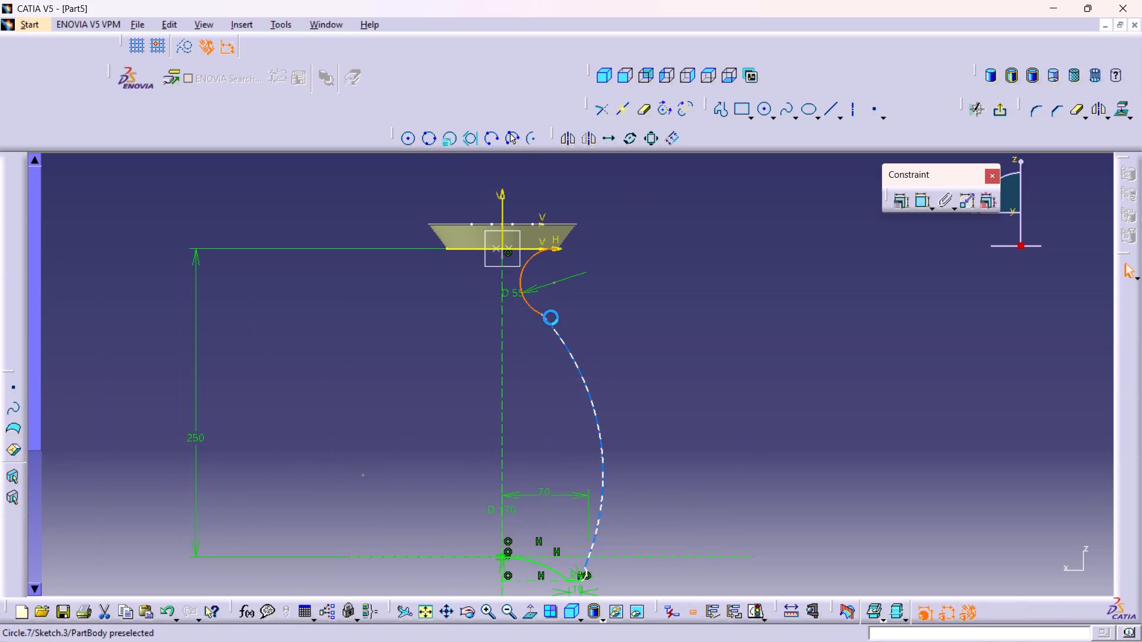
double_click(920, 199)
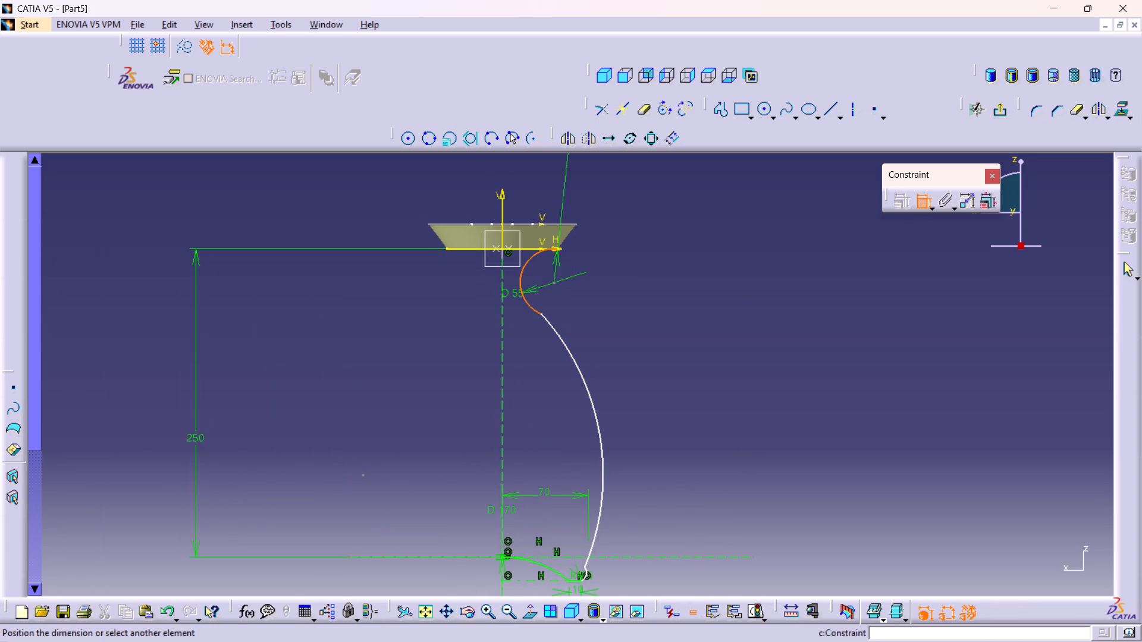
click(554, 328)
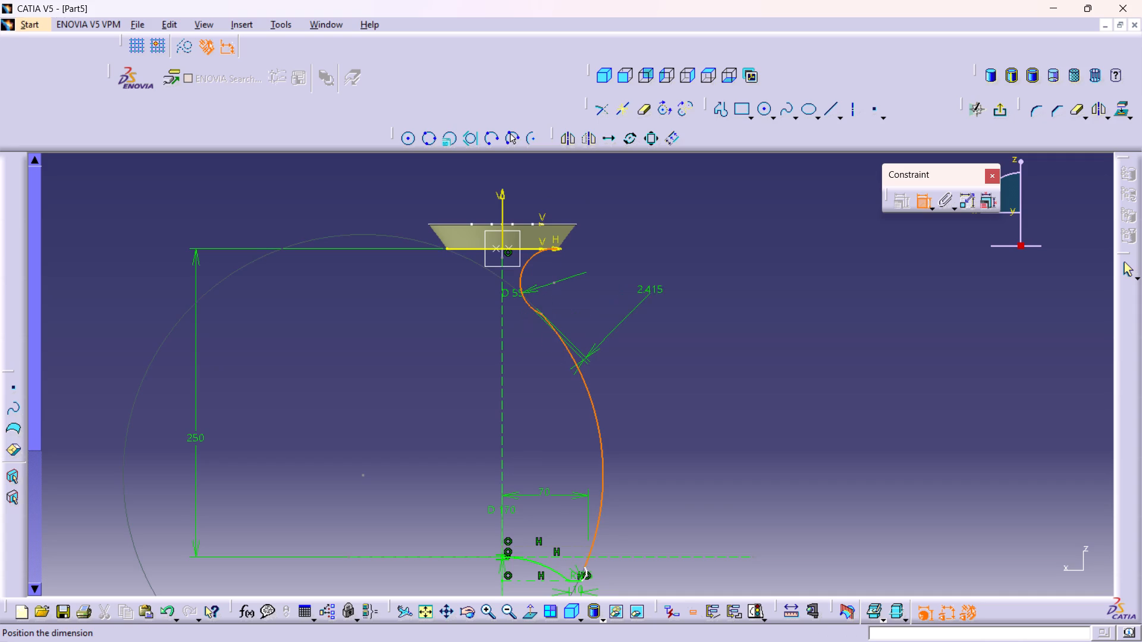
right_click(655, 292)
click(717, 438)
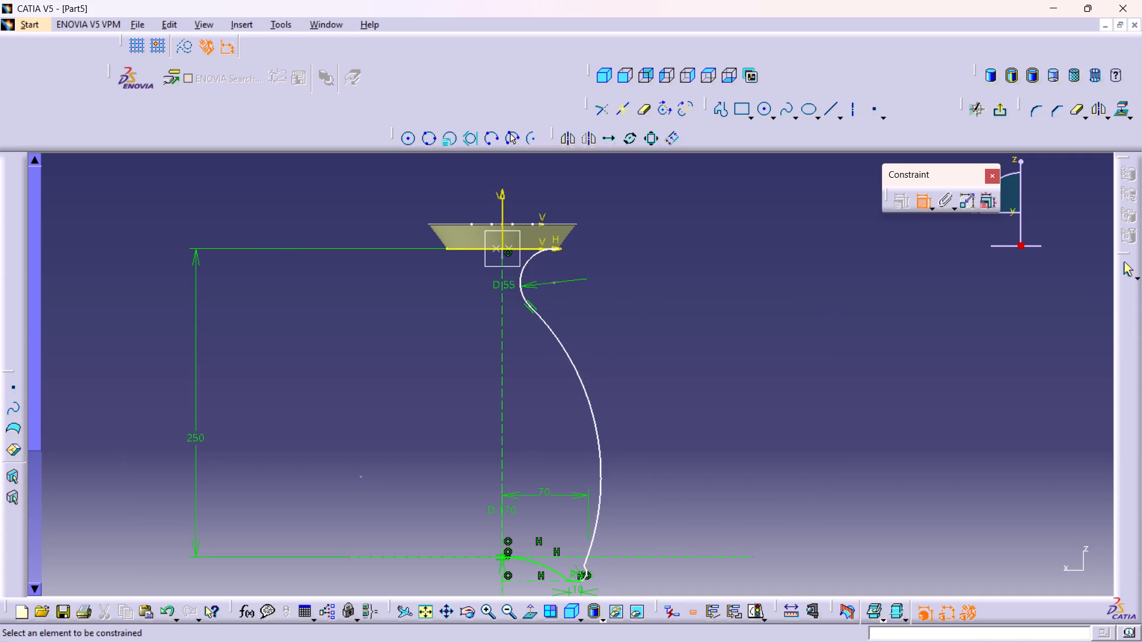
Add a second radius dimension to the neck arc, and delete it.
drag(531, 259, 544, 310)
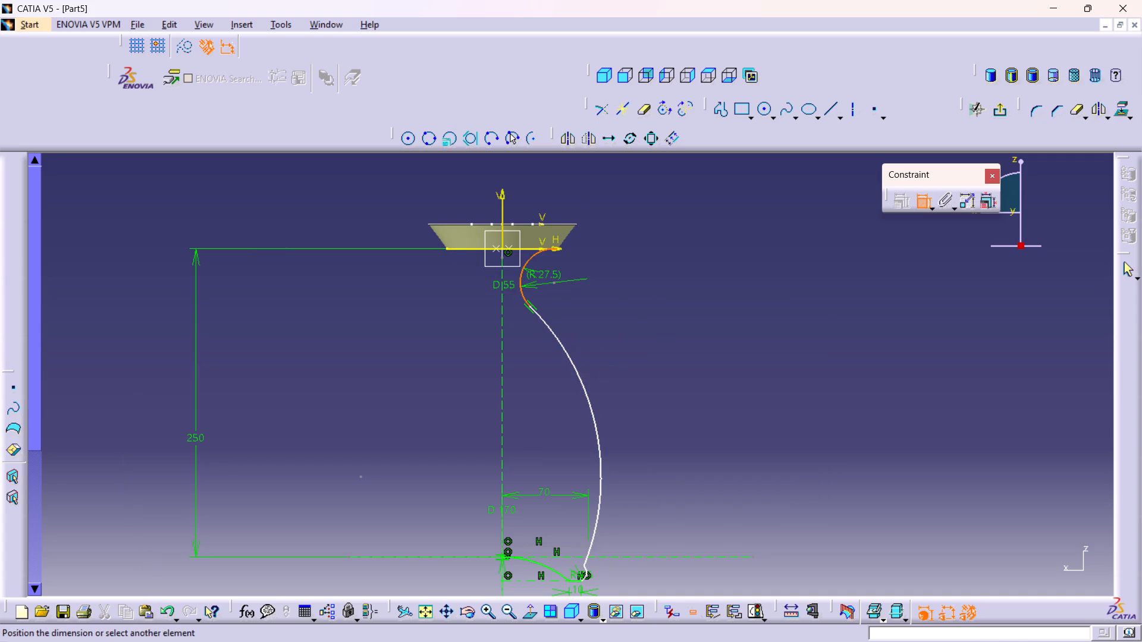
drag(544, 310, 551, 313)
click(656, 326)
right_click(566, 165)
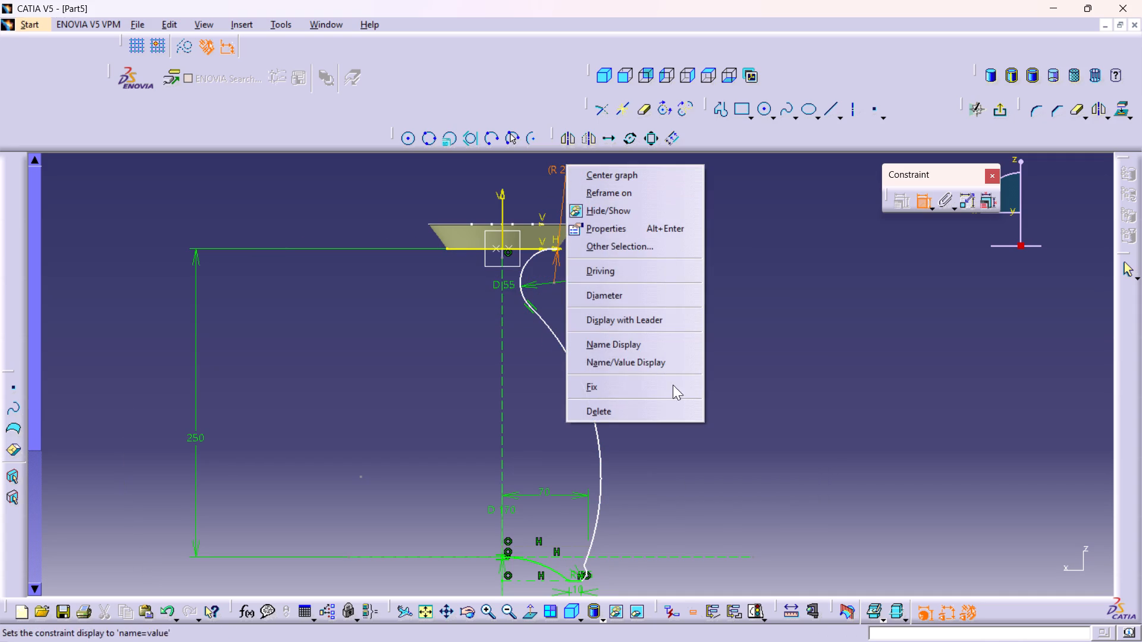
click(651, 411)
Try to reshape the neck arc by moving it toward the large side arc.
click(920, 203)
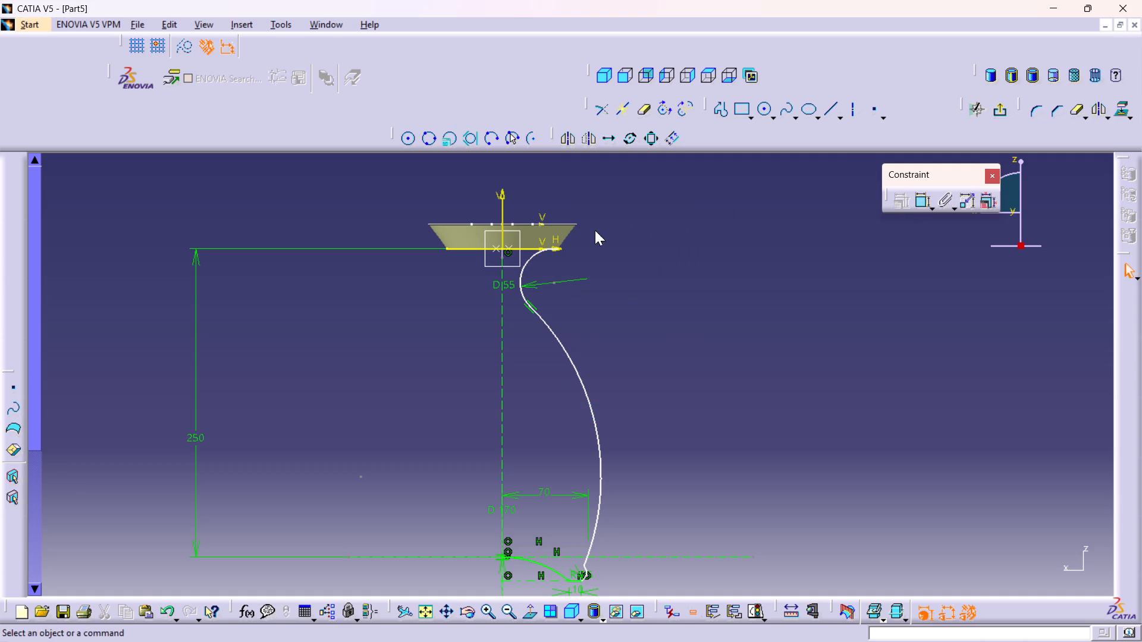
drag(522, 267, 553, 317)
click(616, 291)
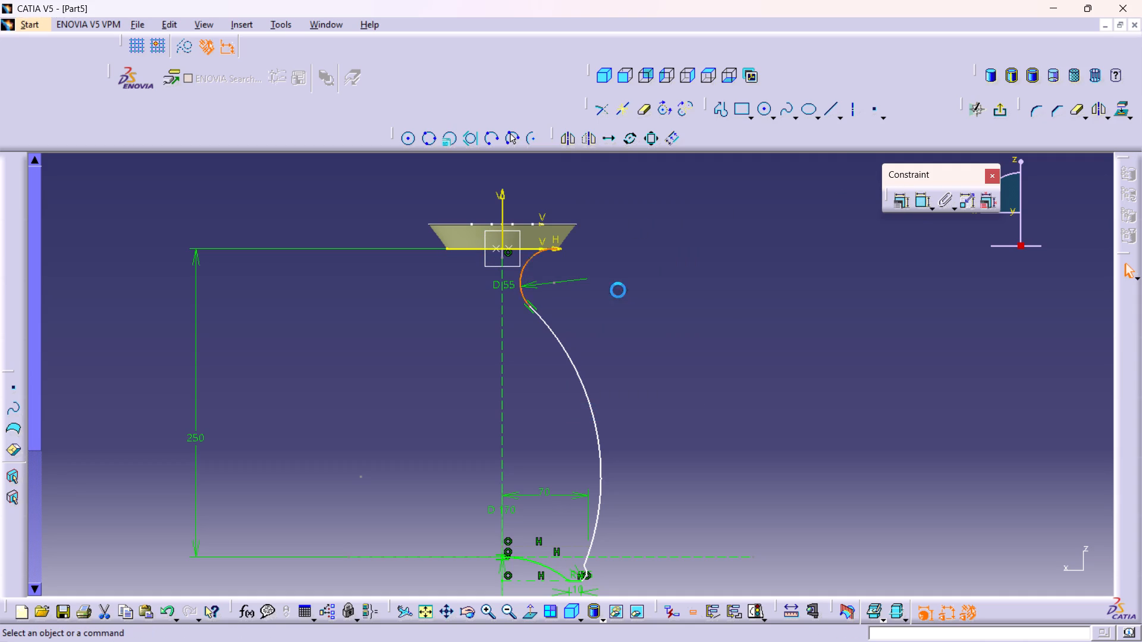
Undo the recent edits to the neck arc and large side arc, back through the 55 mm diameter change.
middle_click(607, 365)
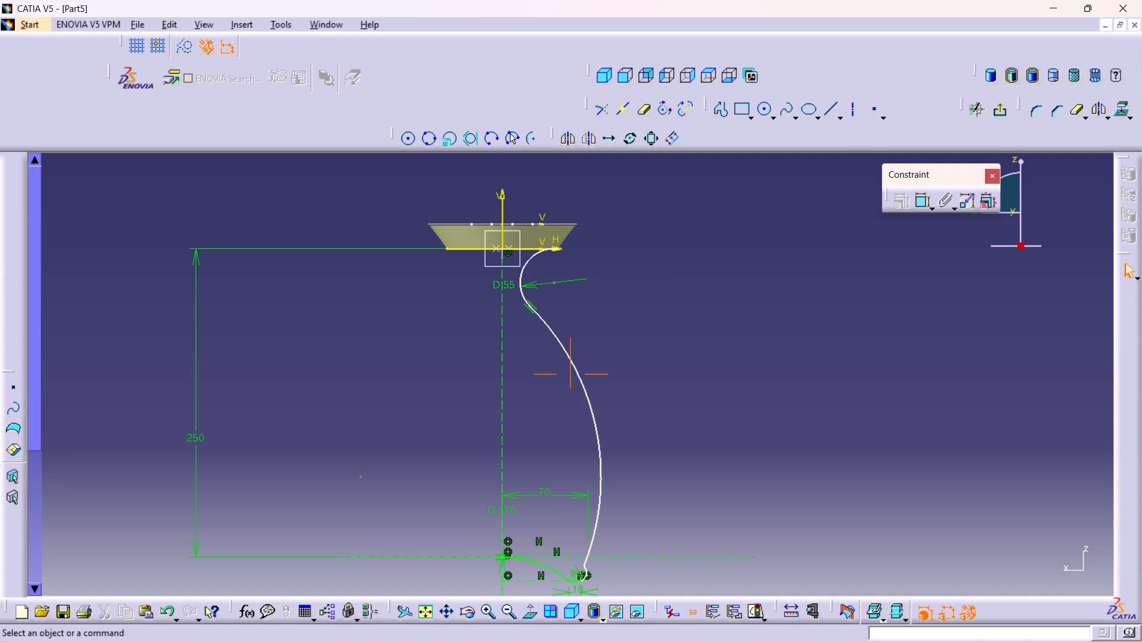
right_click(607, 365)
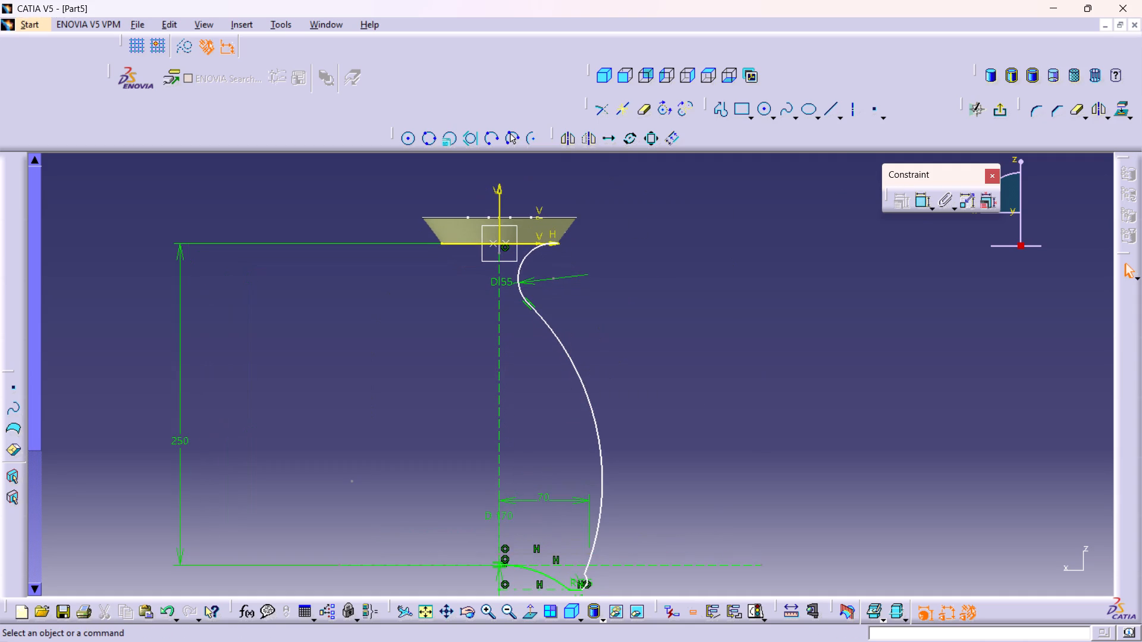
key(ctrl+z)
key(ctrl+z)
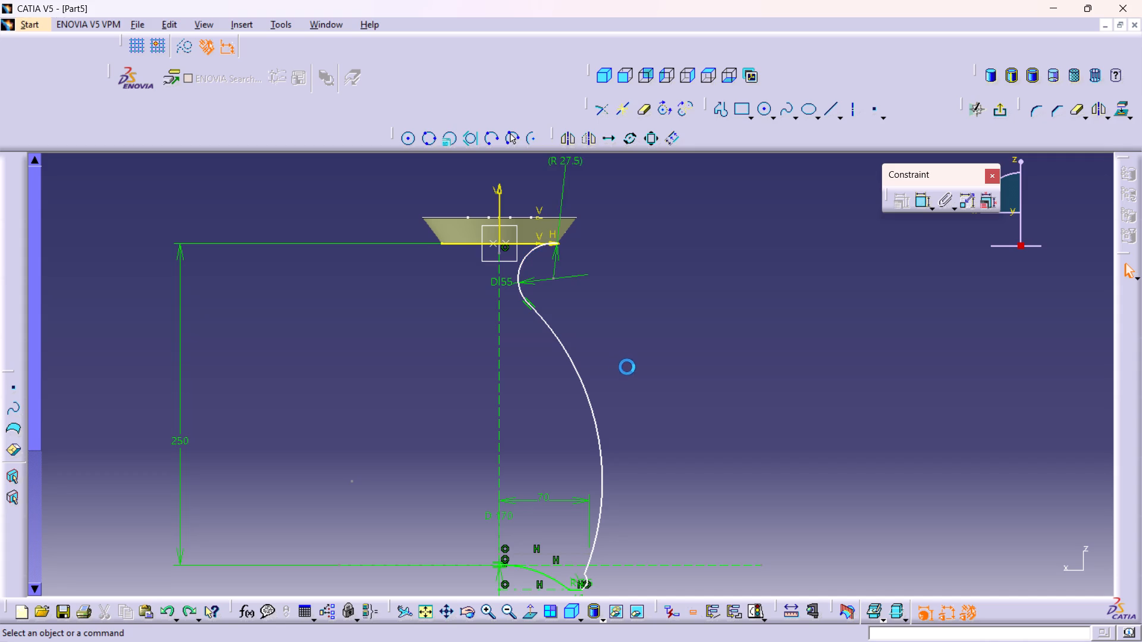
key(ctrl+z)
key(ctrl+z)
key(ctrl+z)
key(ctrl+z)
key(ctrl+z)
key(ctrl+z)
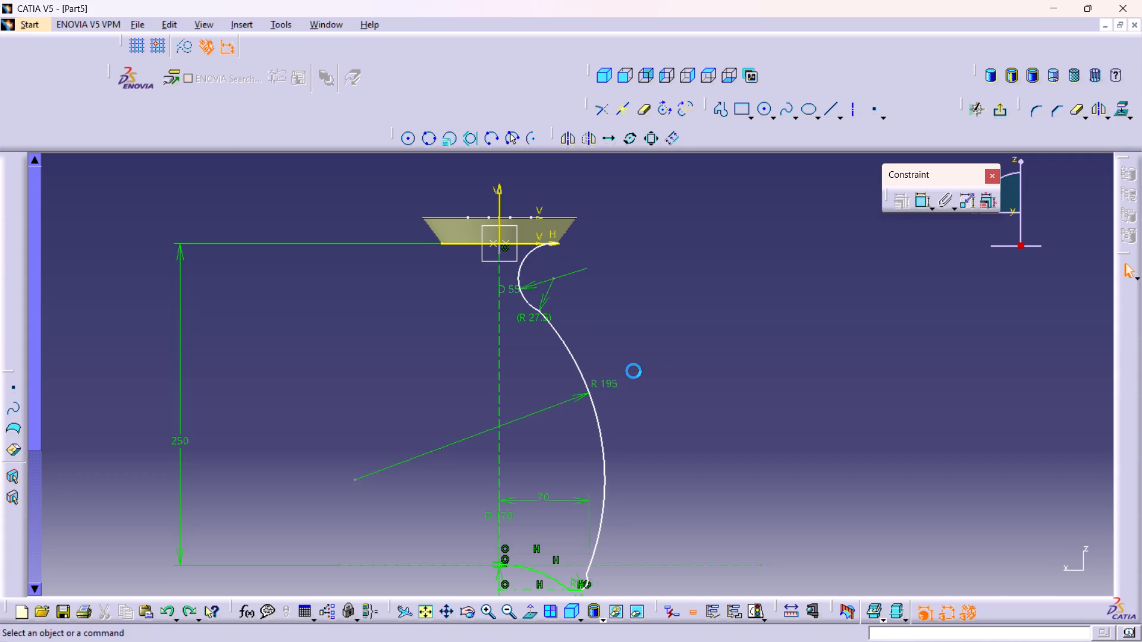
key(ctrl+z)
Examine the lower half of the profile, where the large side arc meets the foot.
middle_drag(673, 448, 660, 379)
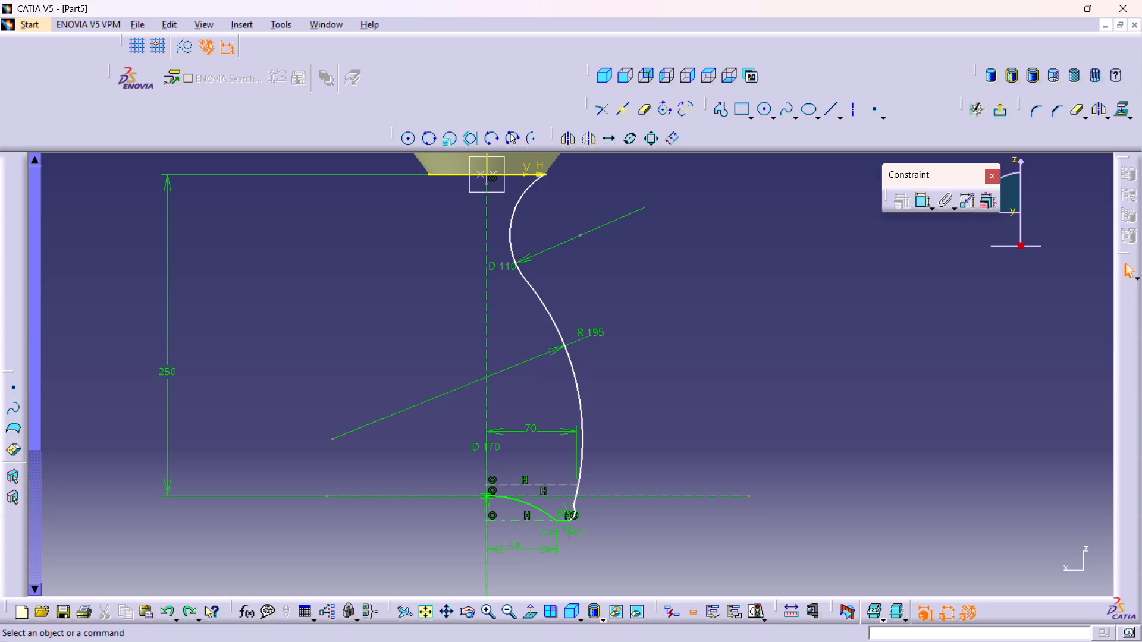
middle_drag(610, 388, 608, 366)
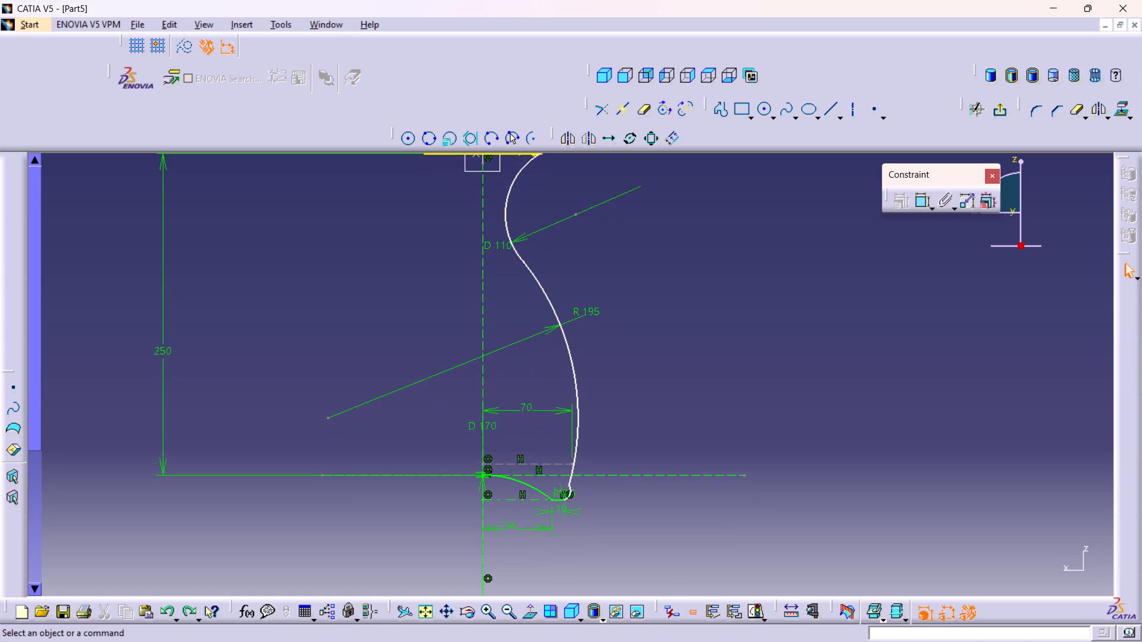
middle_drag(585, 502, 579, 465)
right_click(585, 502)
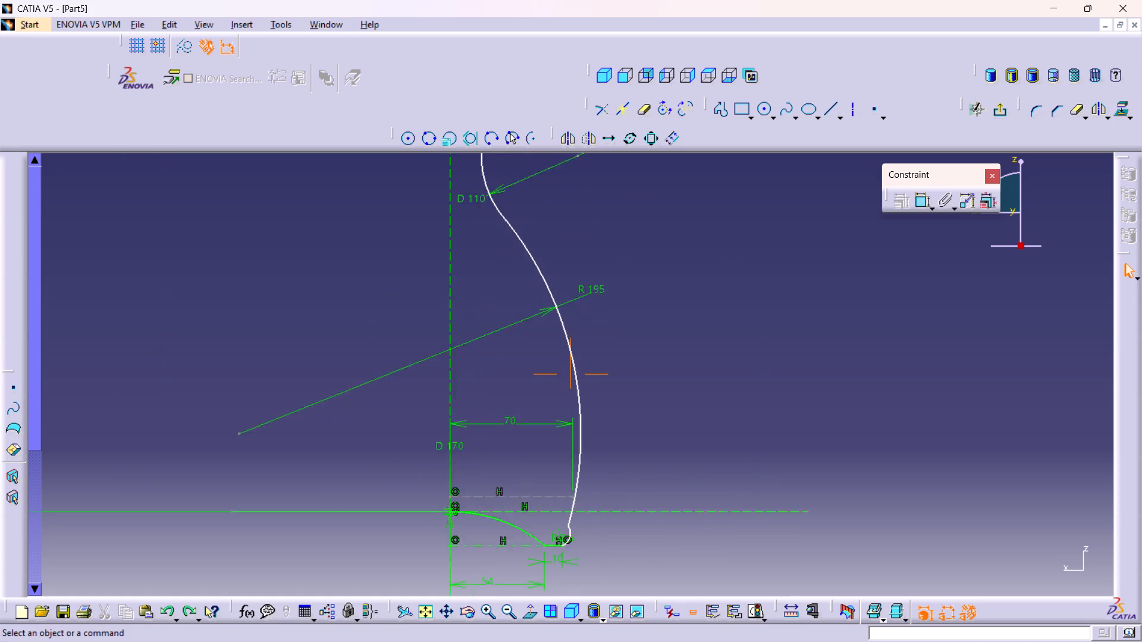
middle_drag(579, 465, 598, 493)
right_click(570, 424)
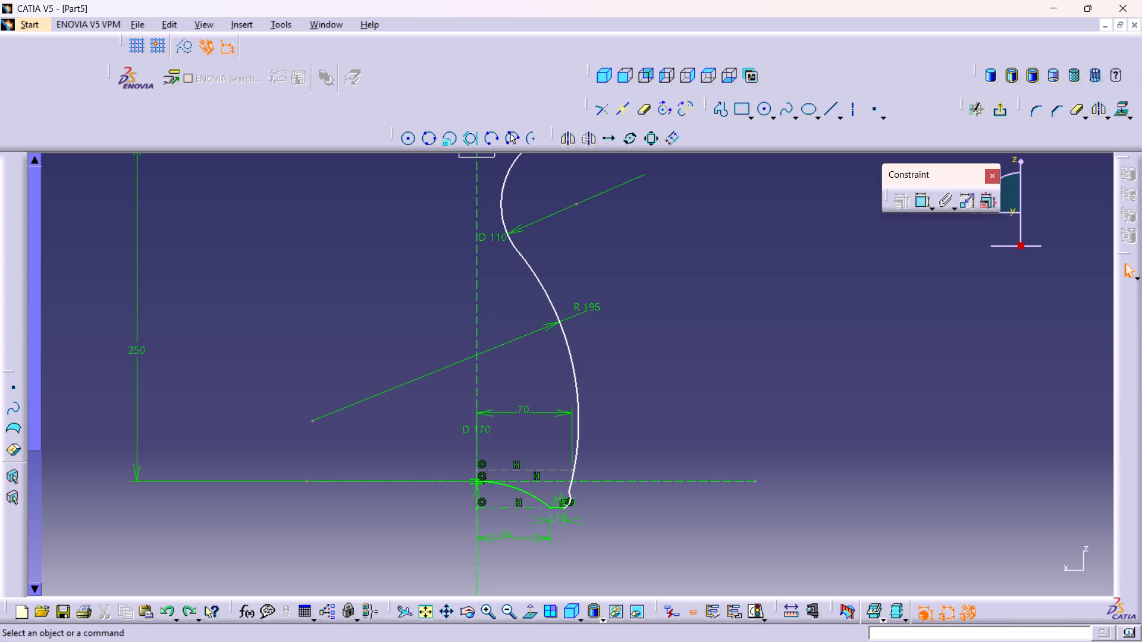
Draw a vertical axis line about 15 mm long, upward from the outer end of the foot's 10 mm base line.
middle_drag(620, 462, 585, 331)
right_click(620, 462)
middle_drag(705, 501, 1004, 64)
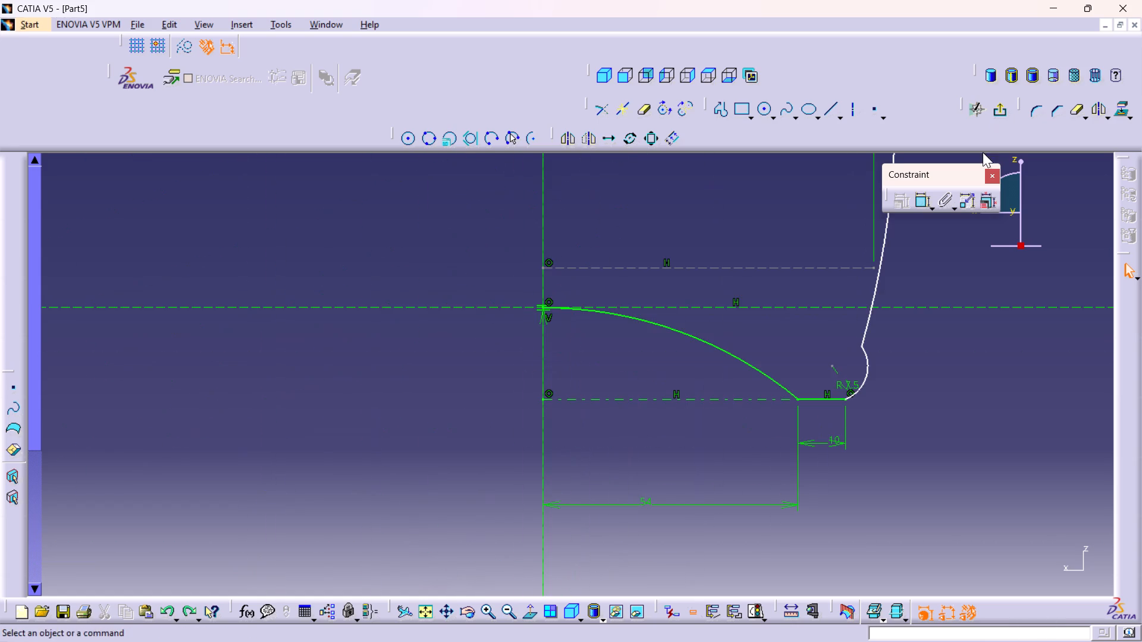
middle_drag(802, 347, 749, 253)
right_drag(802, 347, 795, 338)
middle_drag(995, 402, 614, 355)
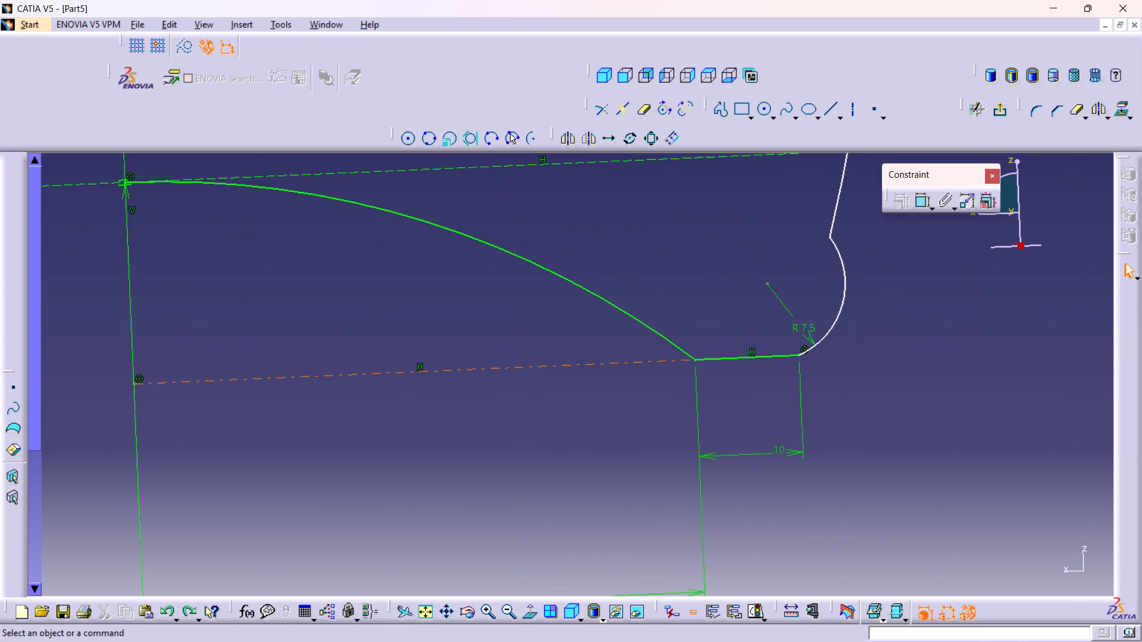
click(528, 614)
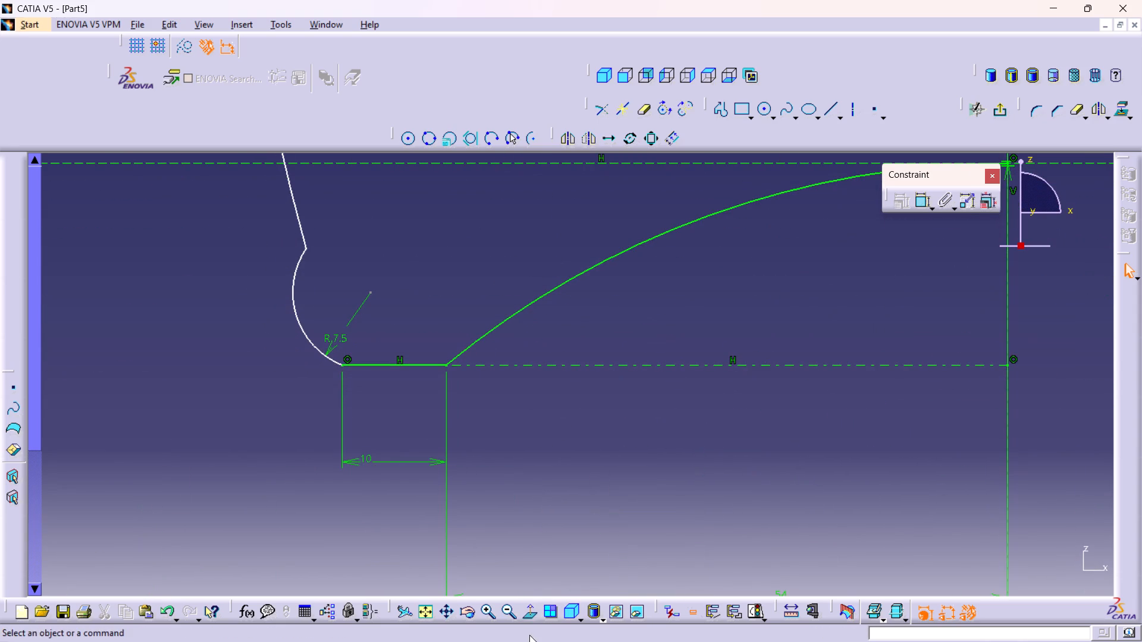
click(529, 618)
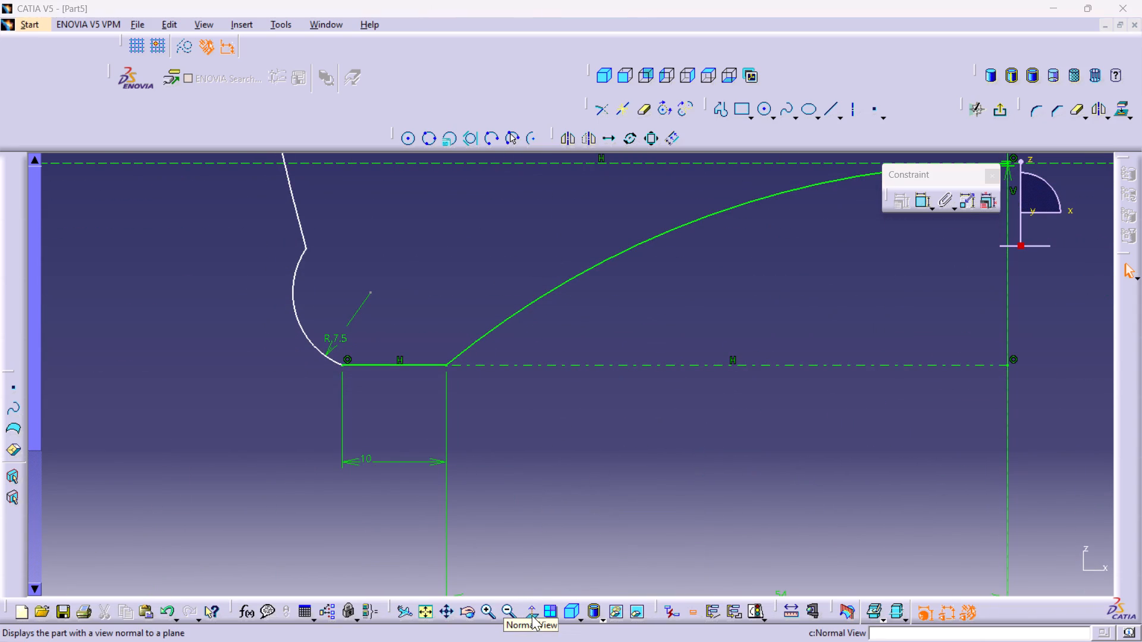
click(532, 605)
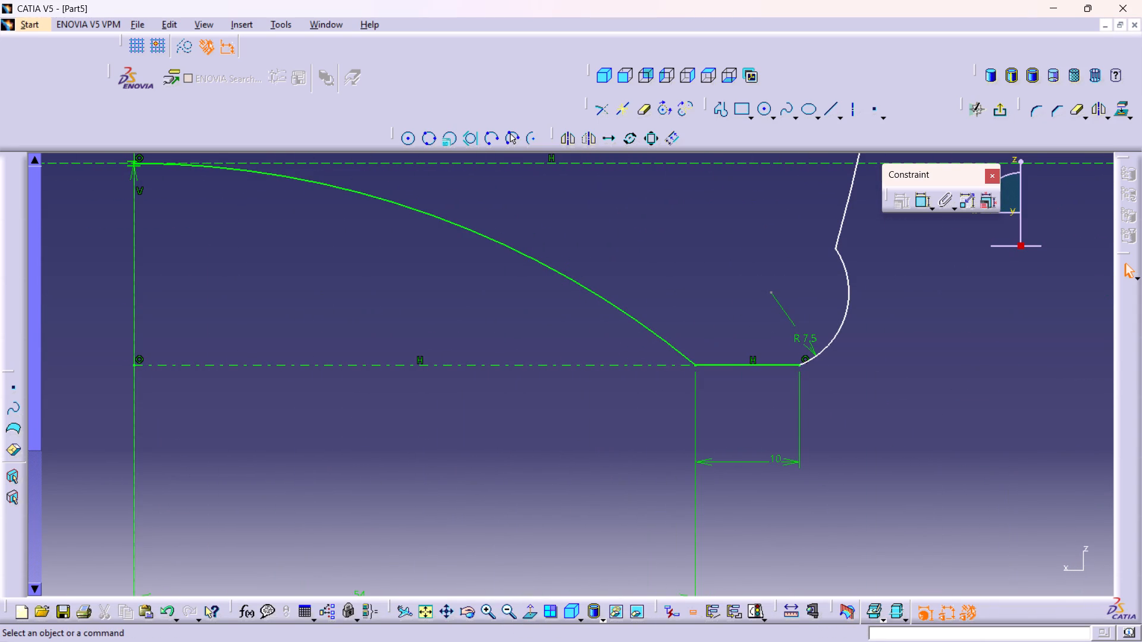
middle_drag(911, 308, 810, 427)
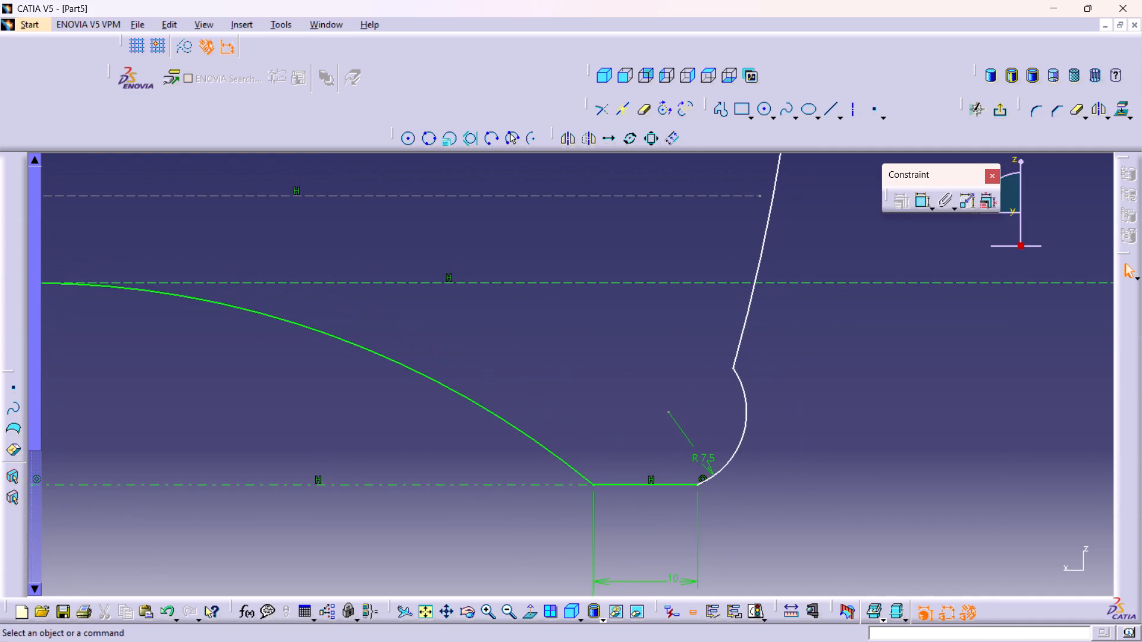
double_click(852, 117)
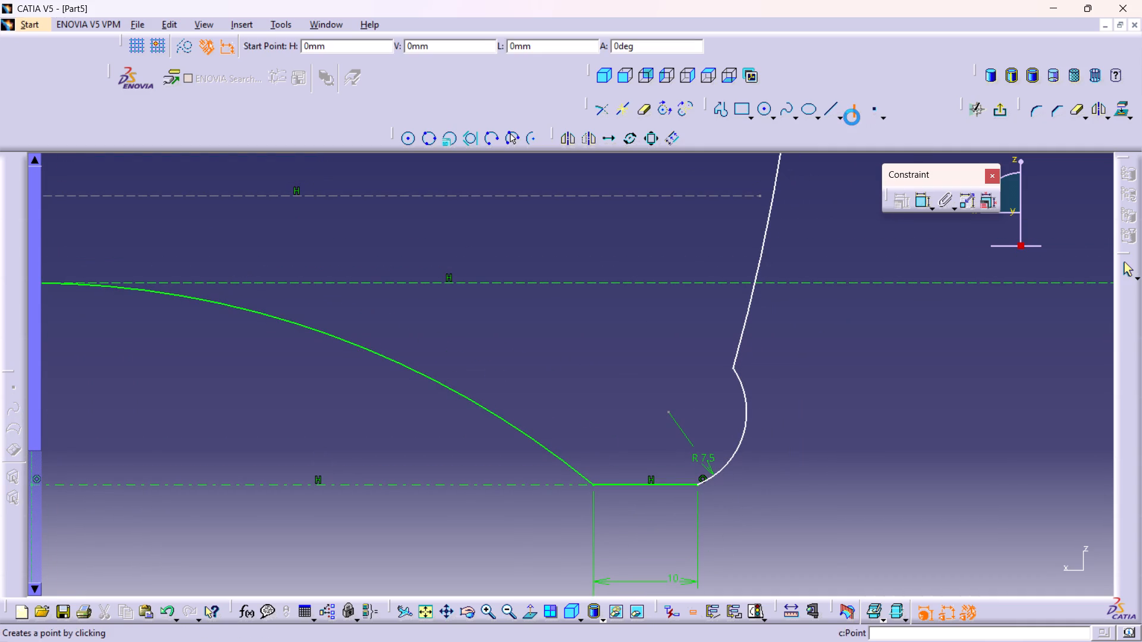
click(698, 485)
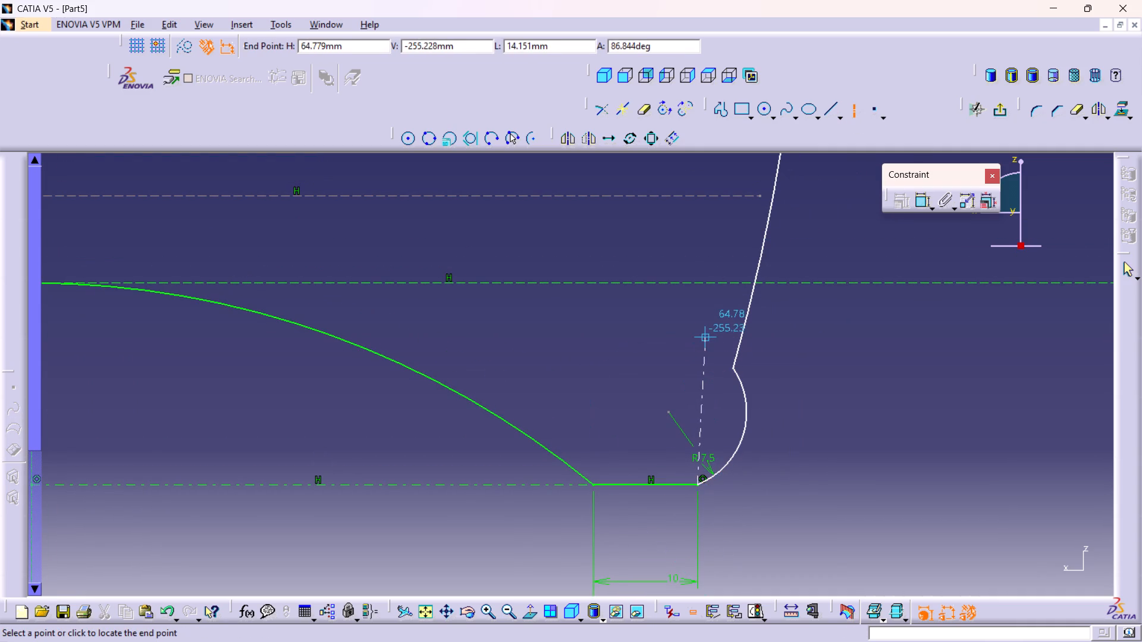
click(698, 327)
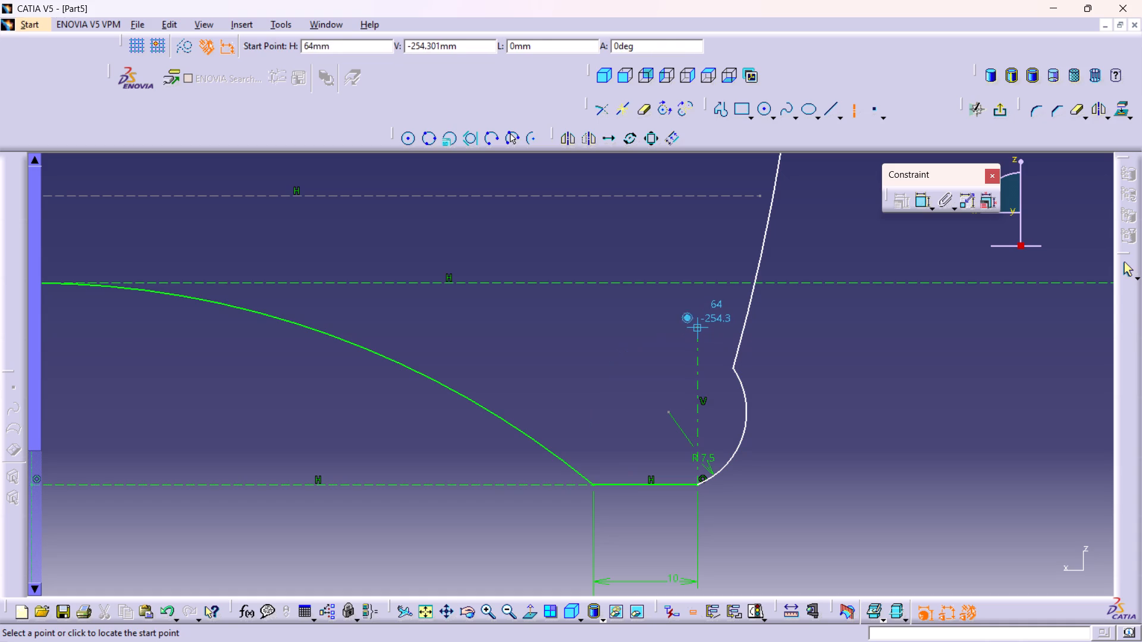
Constrain the centre of the R 7.5 foot arc to be coincident with the vertical axis line.
double_click(918, 197)
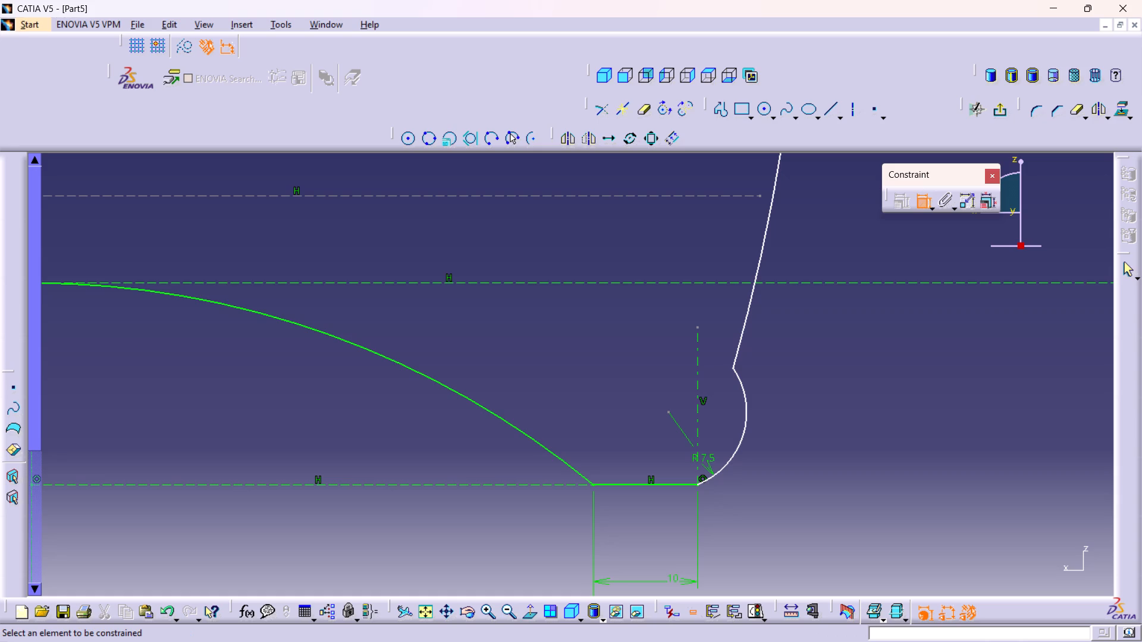
click(668, 412)
click(699, 360)
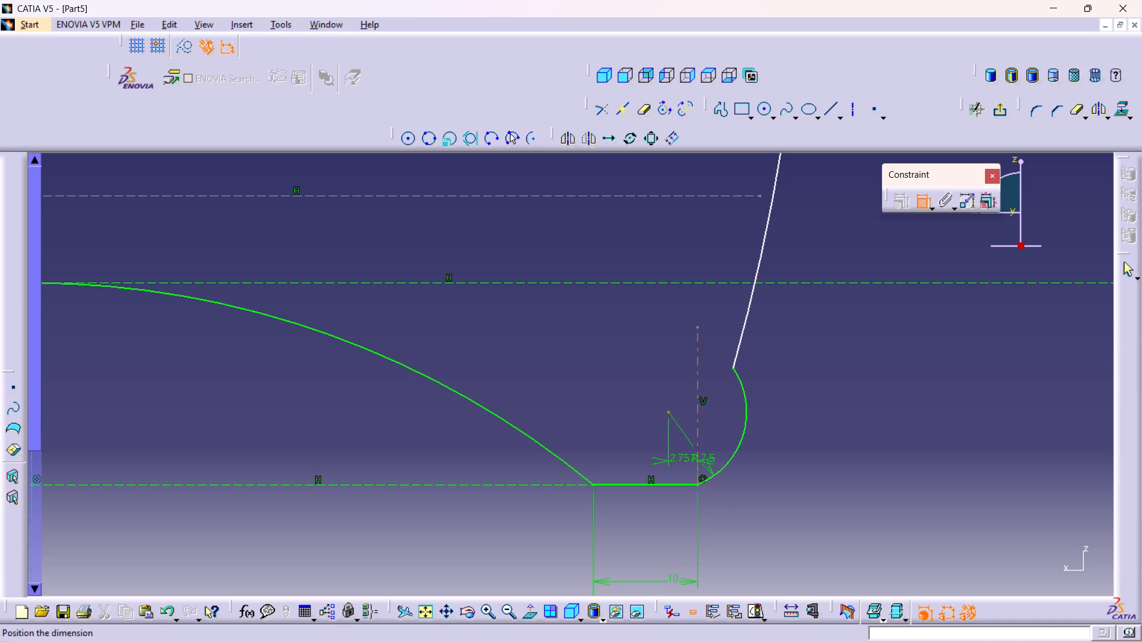
right_click(656, 364)
click(686, 471)
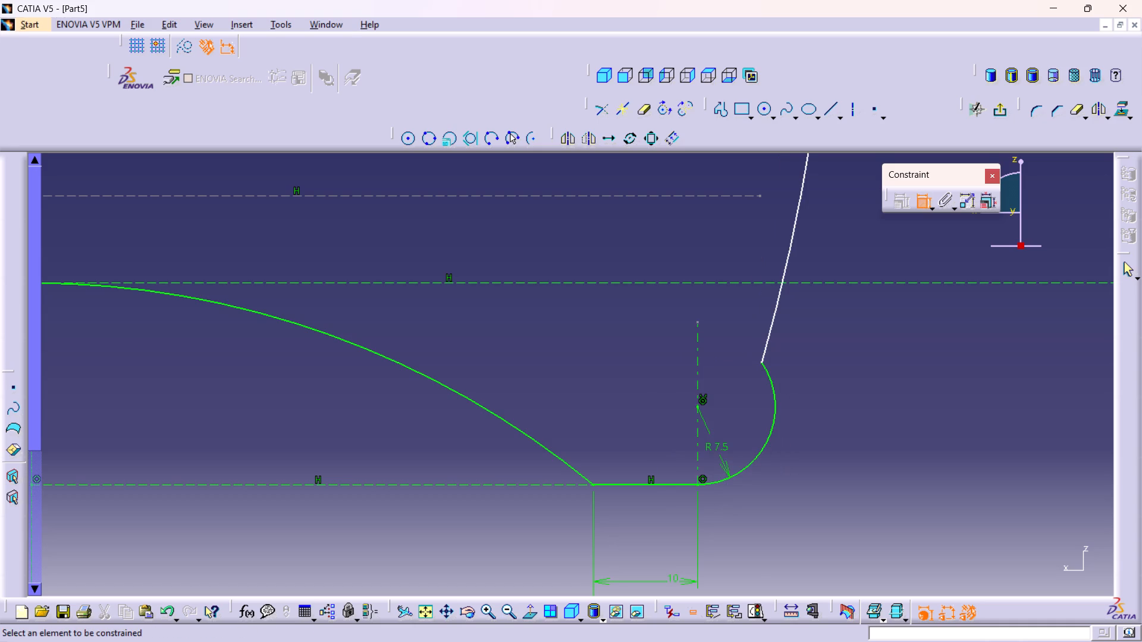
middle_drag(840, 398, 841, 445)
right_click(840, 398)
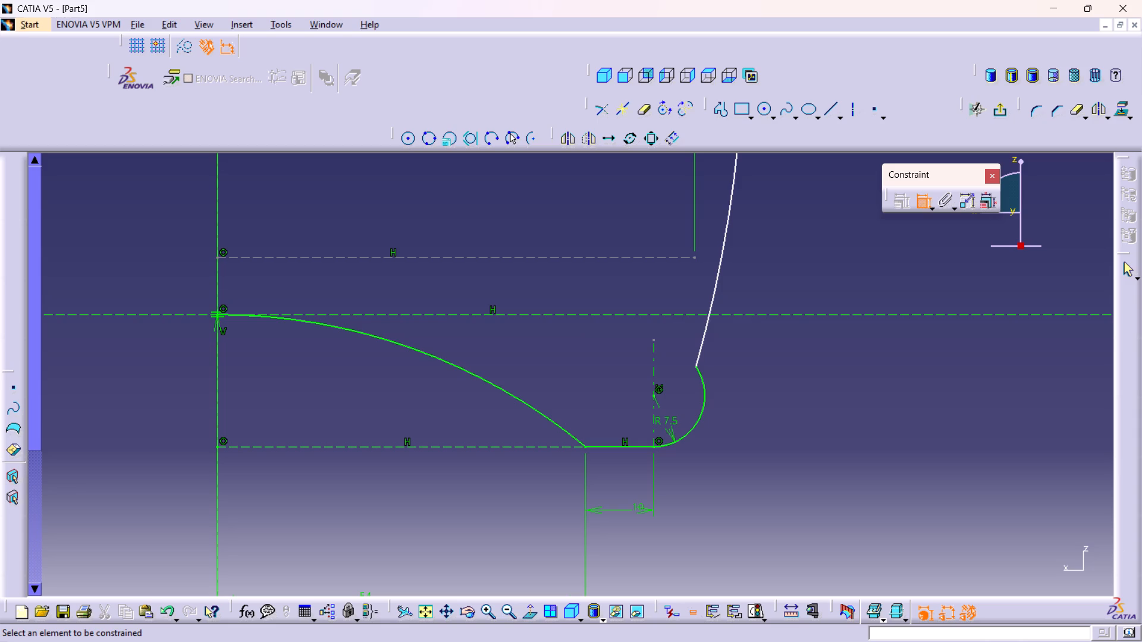
Examine the sketch profile from the foot up to the neck, including where the large side arc meets the foot arc.
middle_drag(603, 270, 638, 439)
right_click(603, 270)
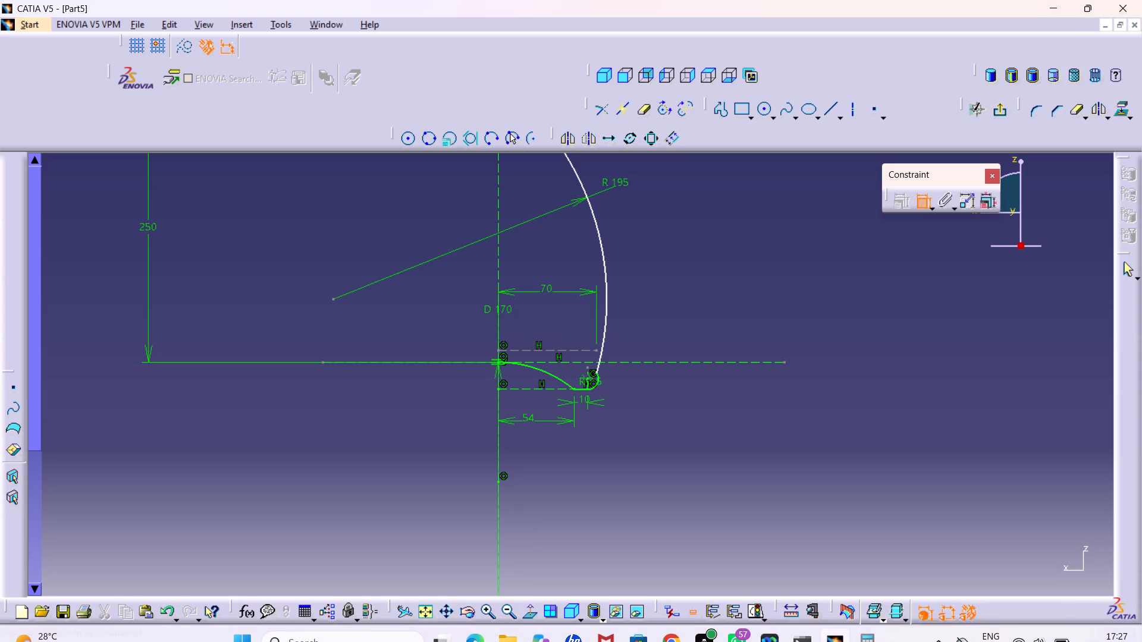
middle_drag(631, 291, 597, 91)
right_click(631, 291)
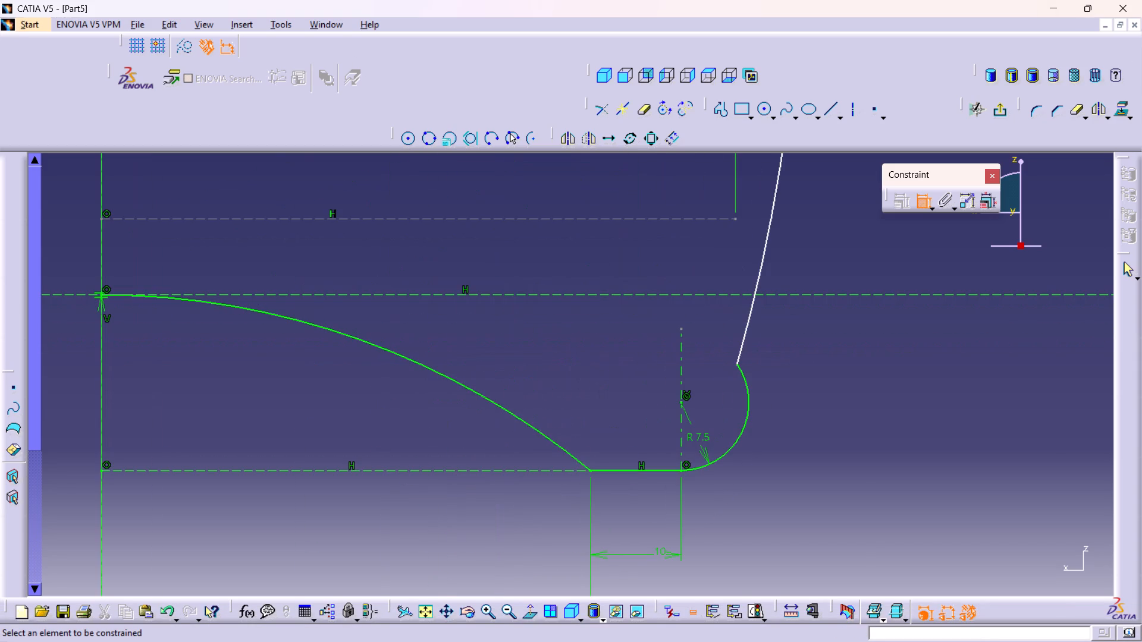
middle_drag(822, 405, 849, 521)
right_click(822, 405)
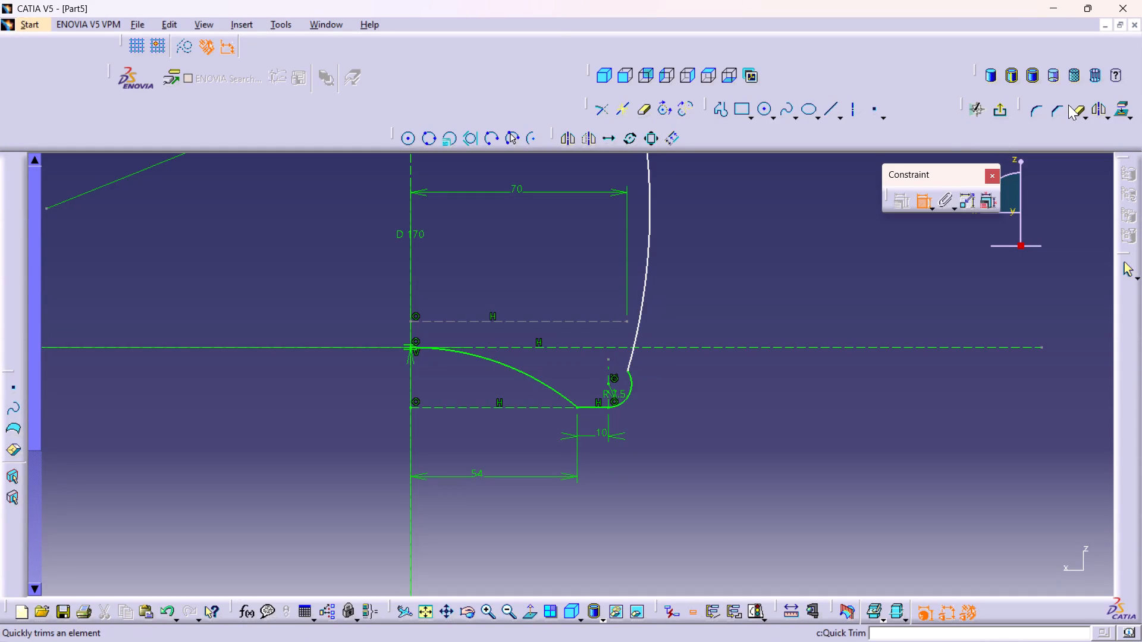
middle_drag(635, 426, 625, 413)
right_click(635, 426)
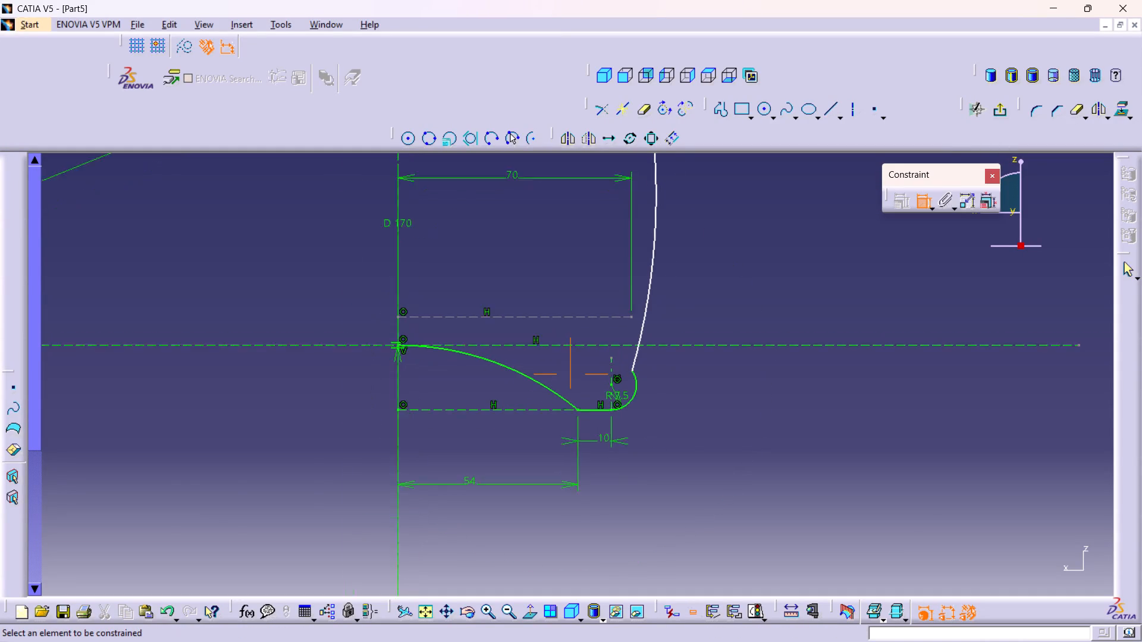
middle_drag(625, 413, 577, 331)
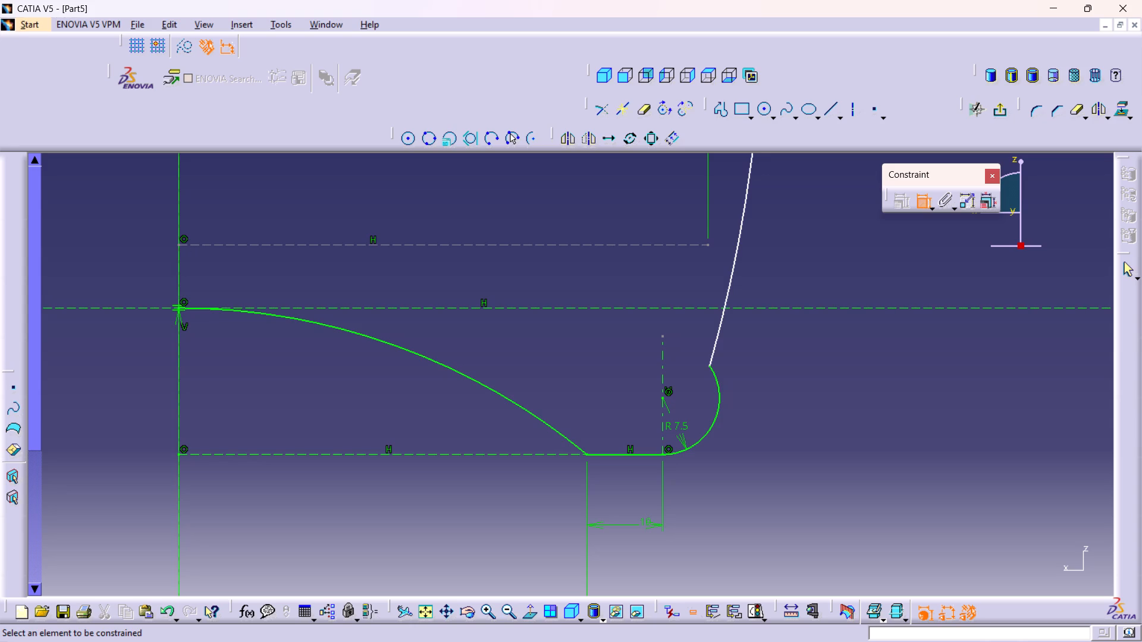
middle_drag(524, 320, 568, 459)
right_drag(524, 320, 525, 329)
middle_drag(513, 247, 526, 344)
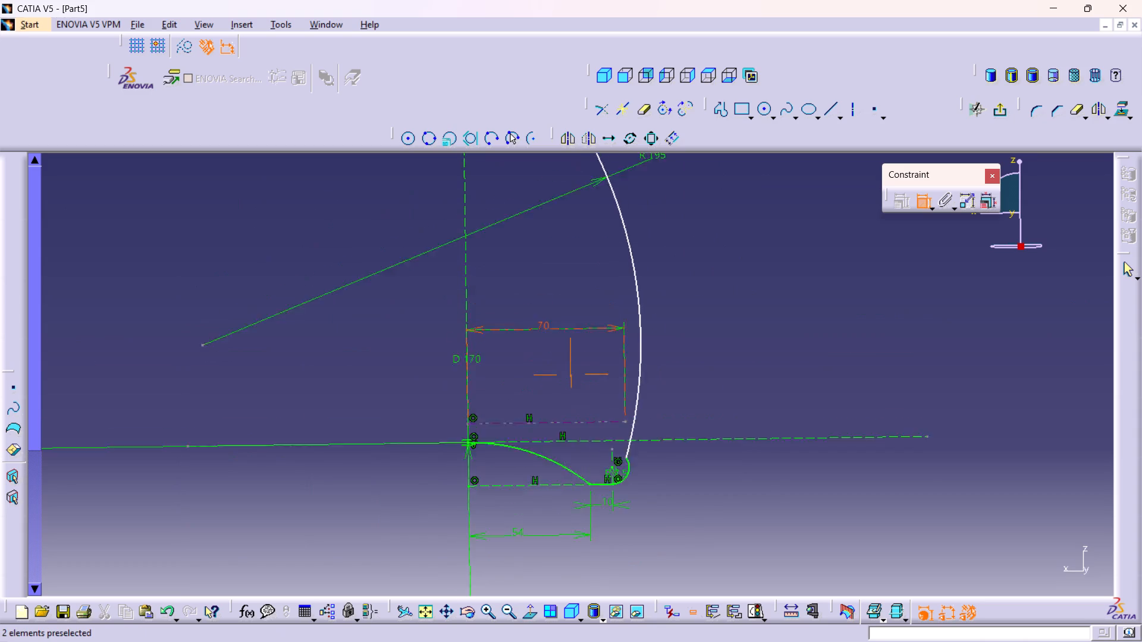
middle_drag(526, 344, 526, 377)
middle_drag(647, 289, 673, 353)
right_click(647, 289)
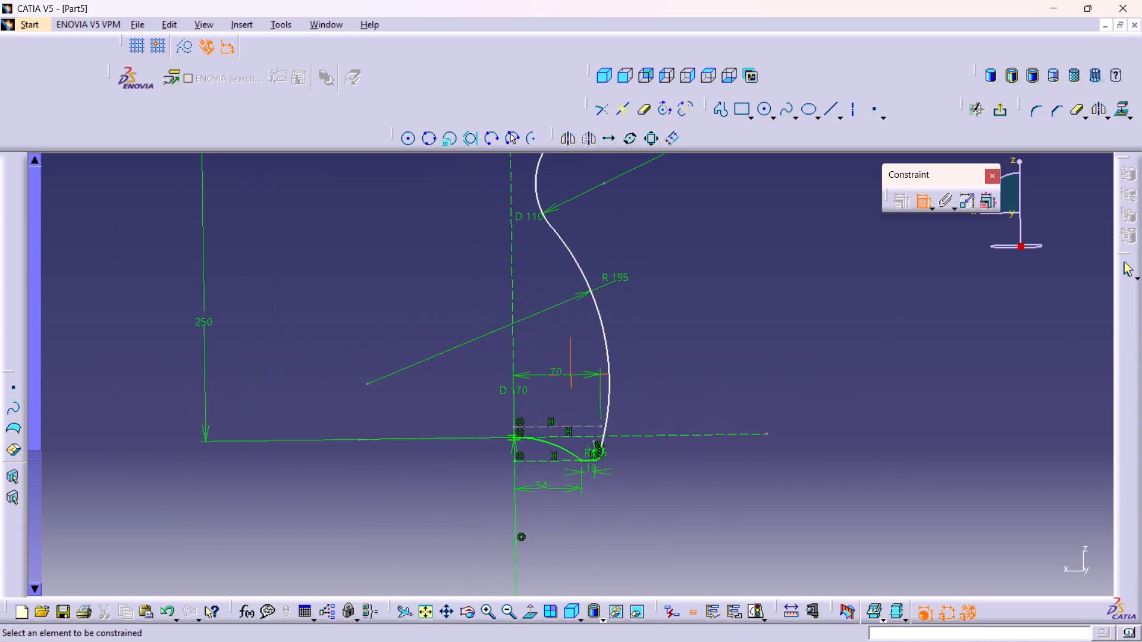
middle_drag(673, 353, 673, 351)
middle_drag(680, 342, 648, 310)
right_click(680, 342)
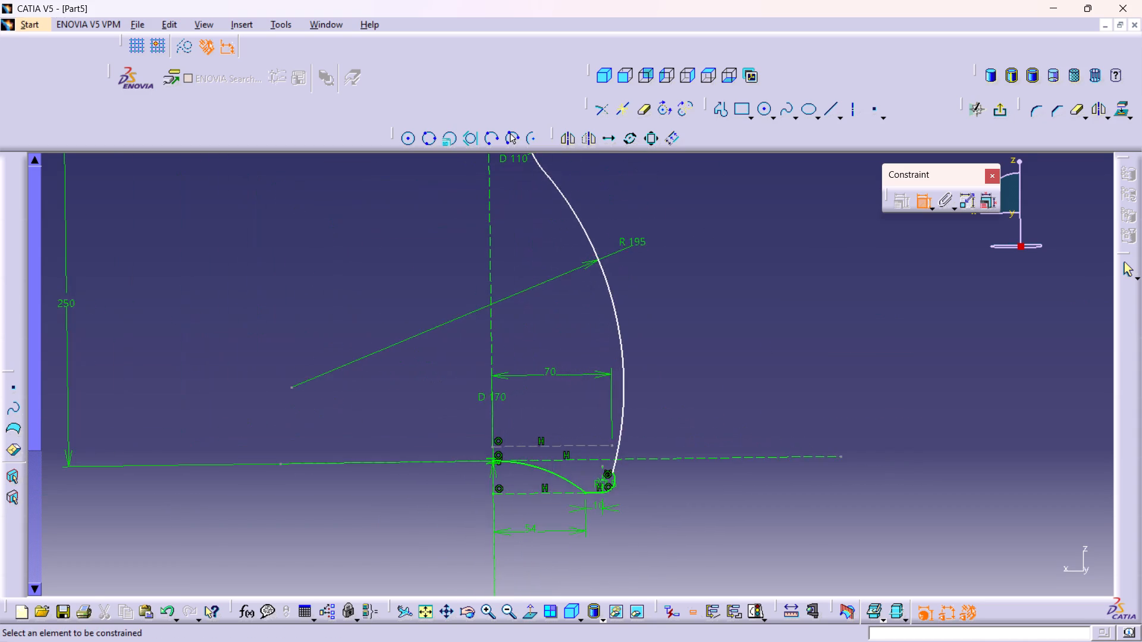
middle_drag(702, 284, 727, 465)
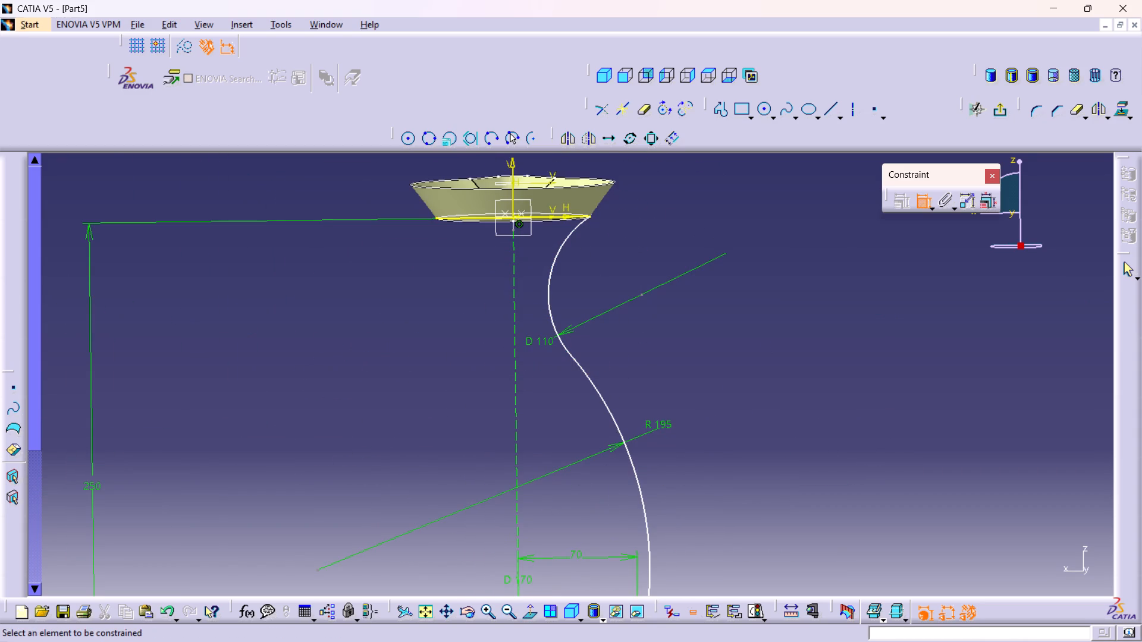
middle_drag(679, 521, 609, 421)
middle_drag(613, 482, 586, 366)
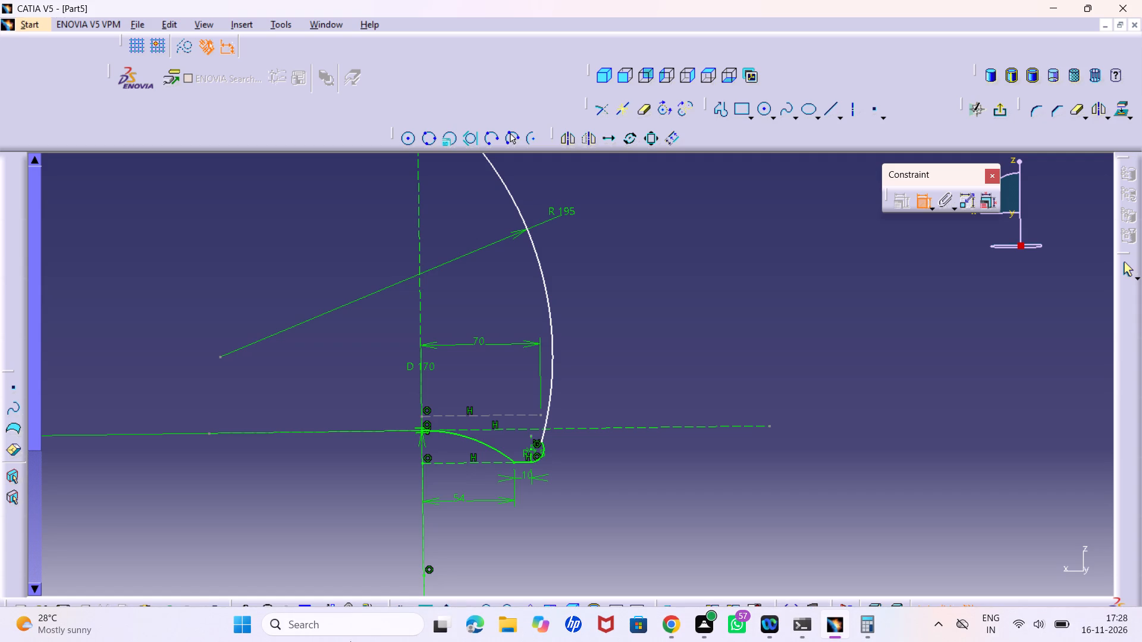
Reposition the R 7.5 radius dimension toward the outer side of the foot arc.
middle_drag(526, 460, 466, 259)
right_click(526, 460)
middle_drag(465, 421, 610, 110)
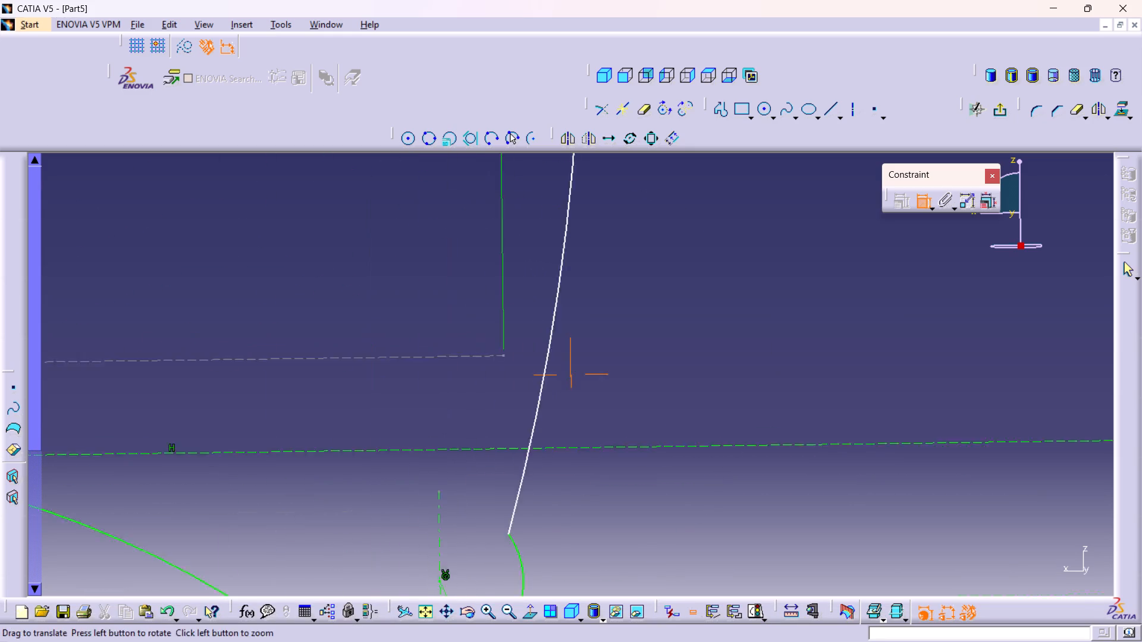
middle_drag(610, 110, 633, 65)
middle_drag(571, 301, 617, 106)
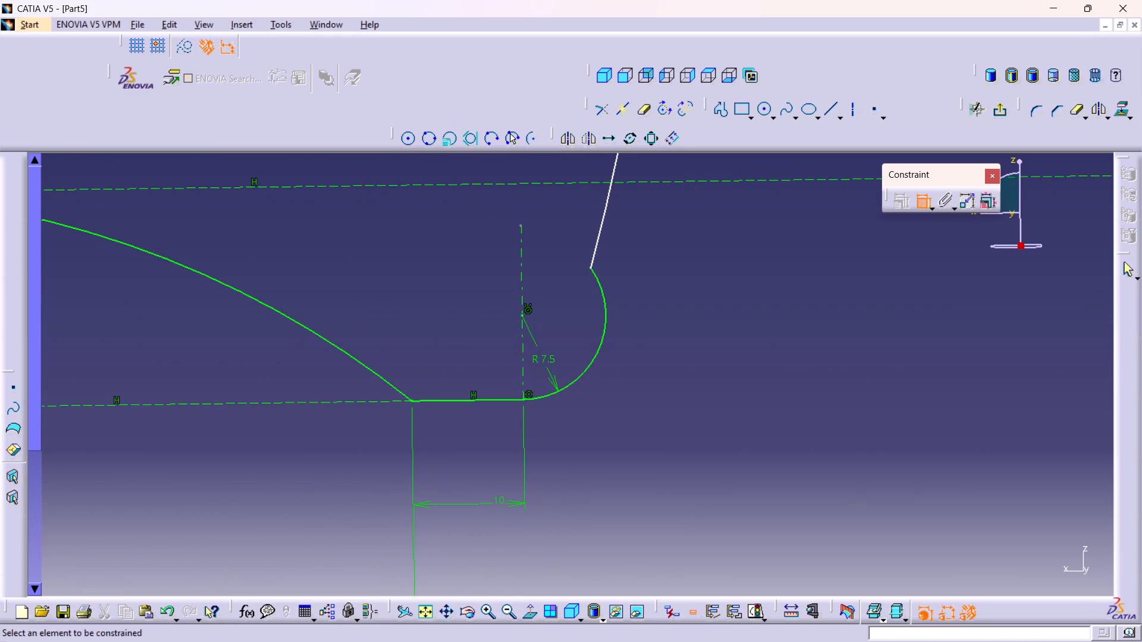
drag(555, 385, 588, 346)
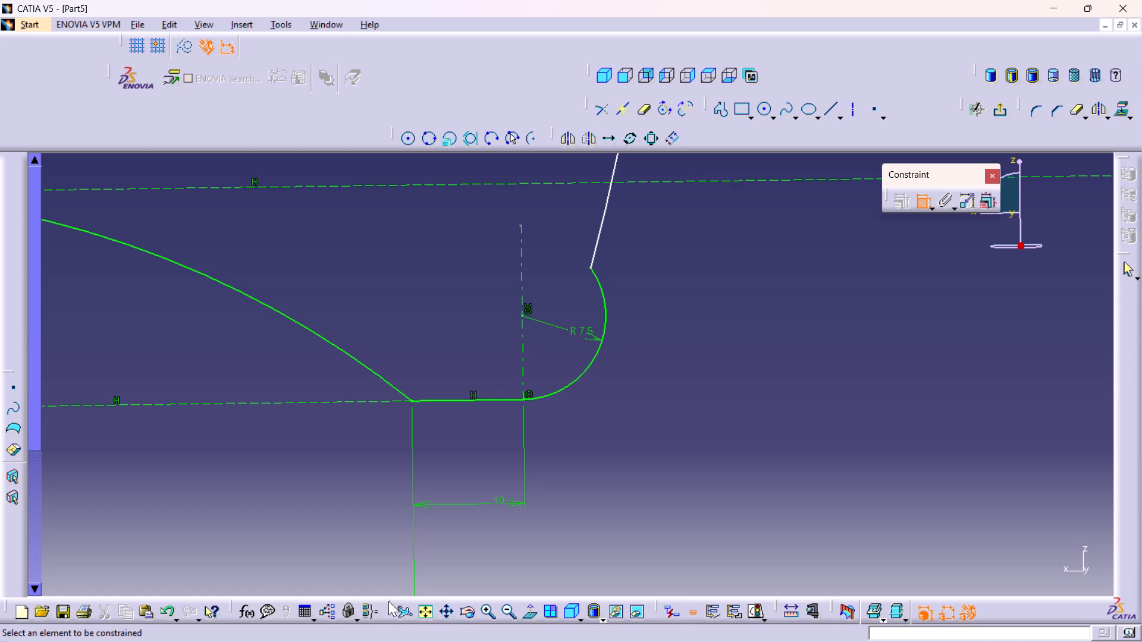
Constrain the D 110 neck arc and the R 195 side arc to be tangent to each other.
middle_drag(423, 332, 481, 497)
right_click(423, 331)
middle_drag(445, 230, 456, 353)
middle_drag(537, 232, 537, 333)
middle_drag(537, 339, 534, 360)
right_click(537, 339)
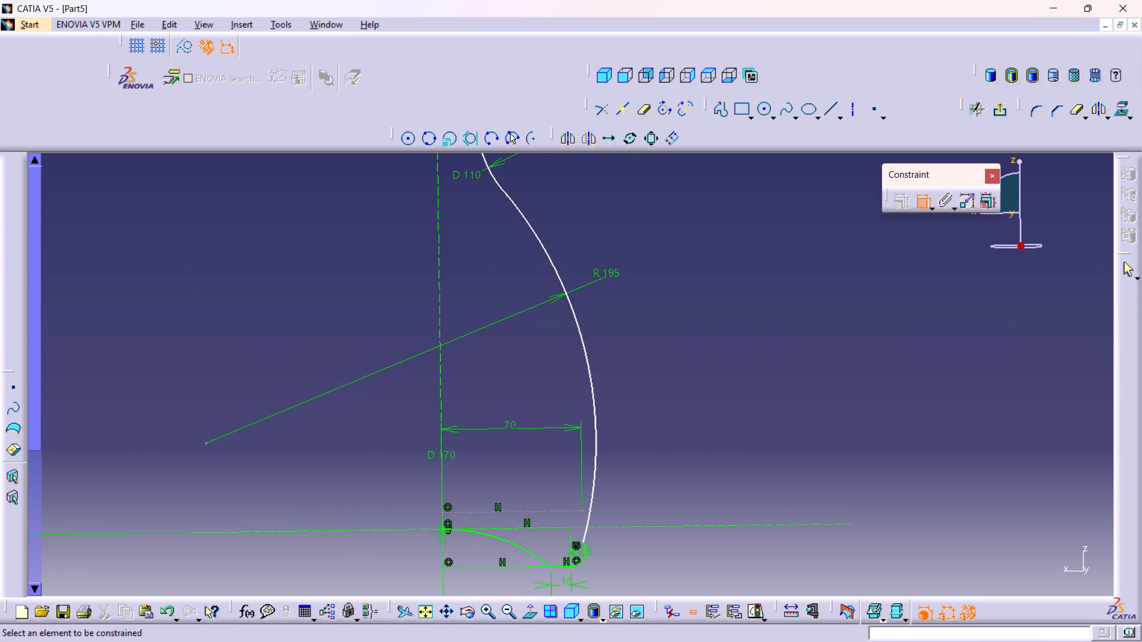
middle_drag(491, 391, 573, 515)
right_click(491, 391)
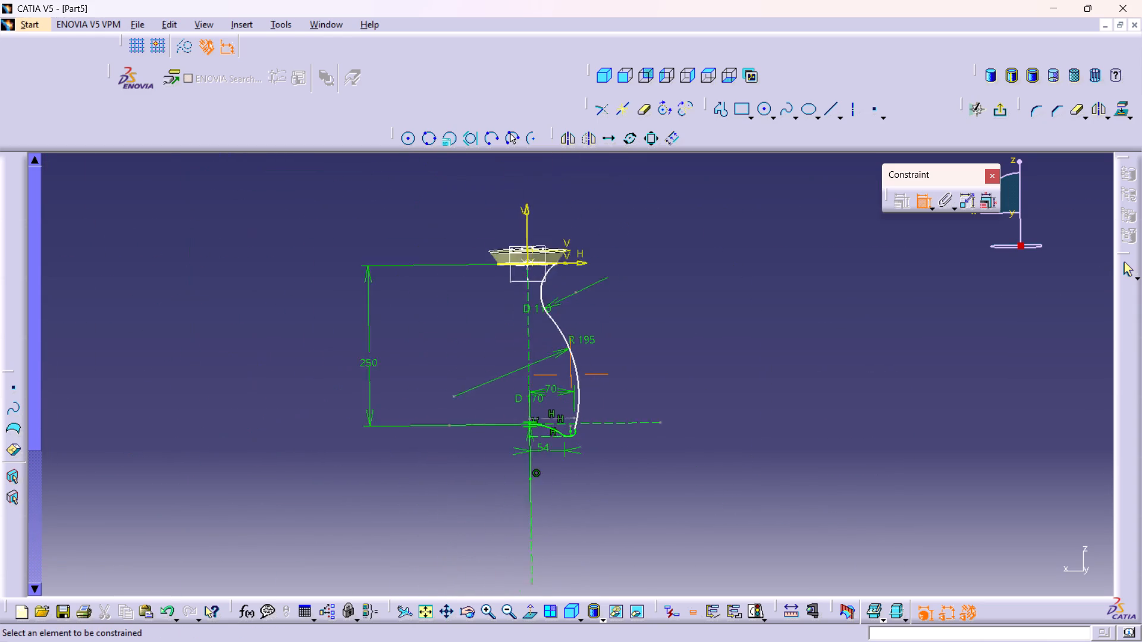
middle_drag(573, 515, 563, 469)
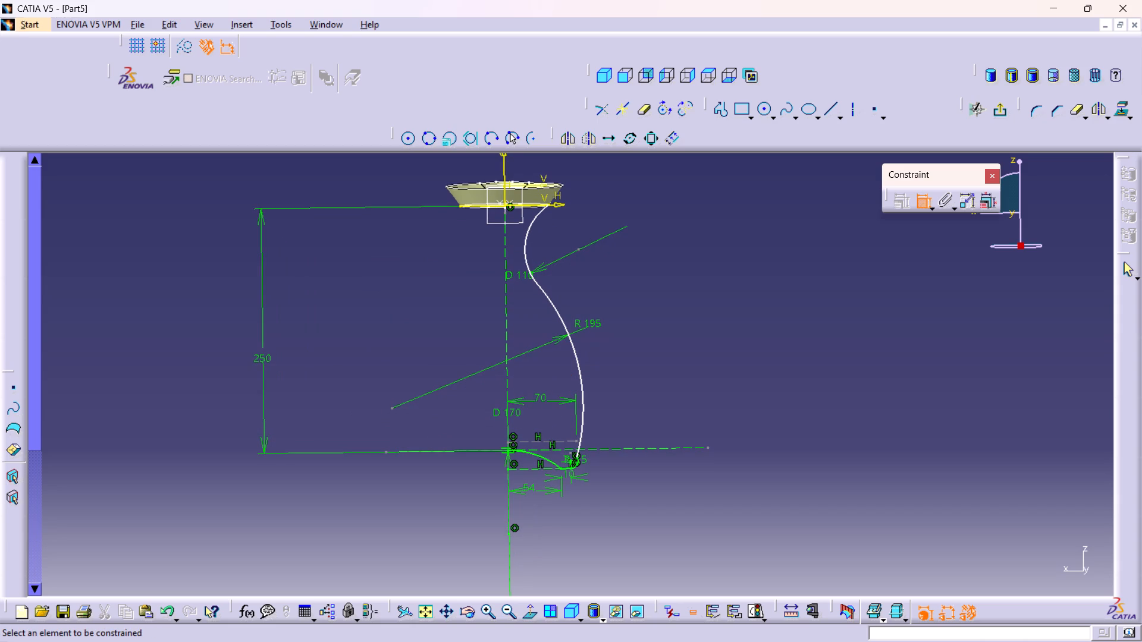
middle_drag(516, 273, 503, 202)
right_click(516, 273)
middle_drag(514, 258, 560, 454)
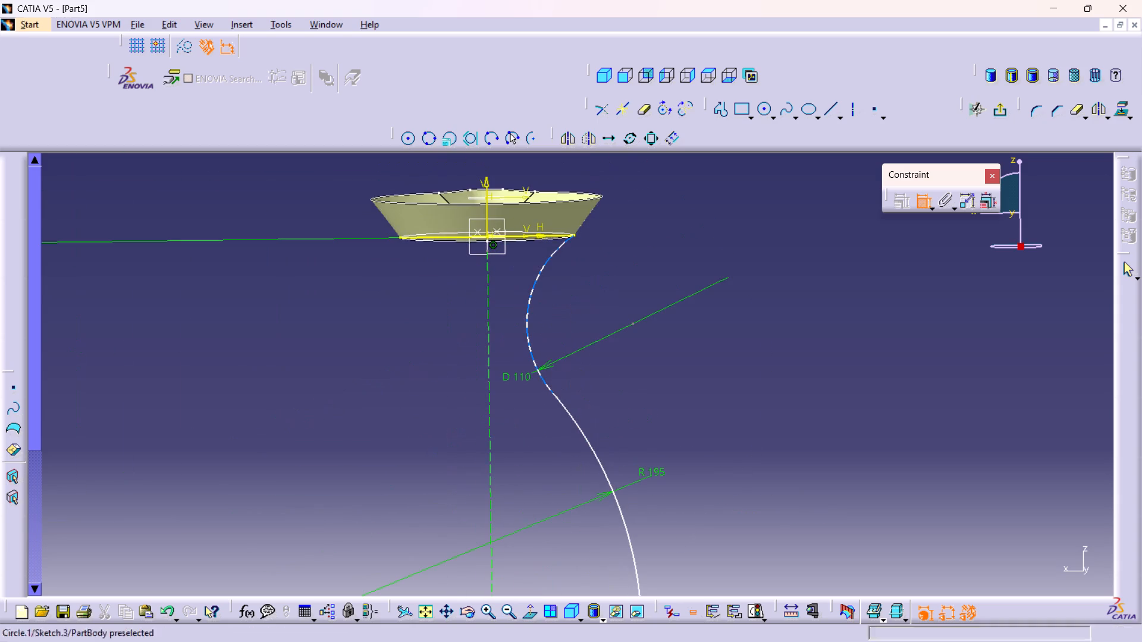
middle_drag(530, 323, 517, 247)
right_click(530, 323)
middle_drag(531, 254, 582, 429)
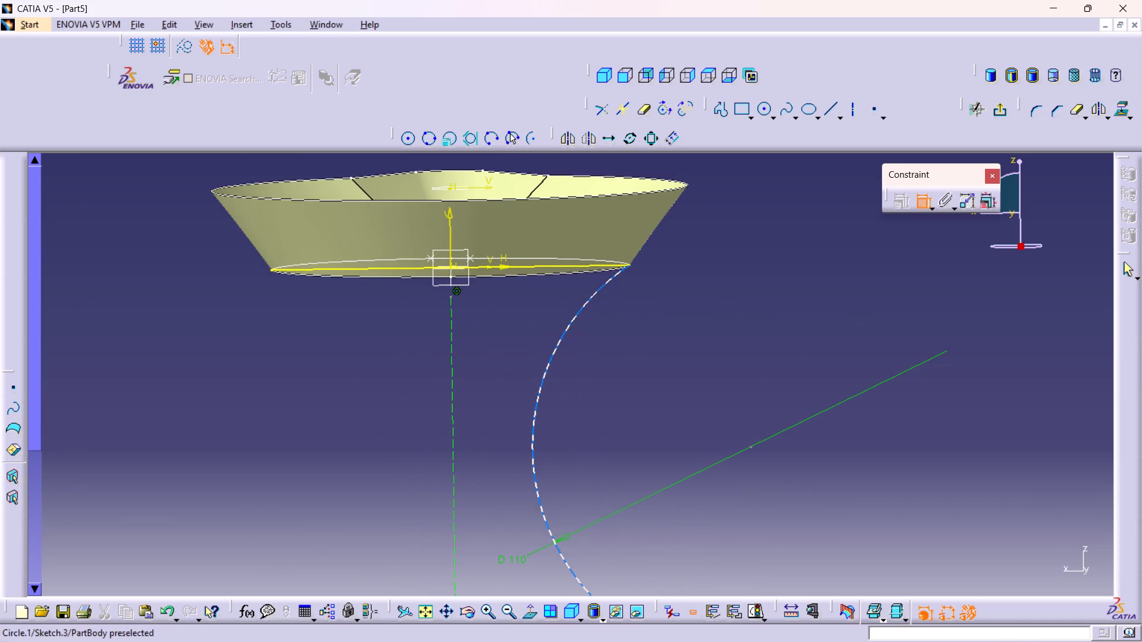
click(528, 604)
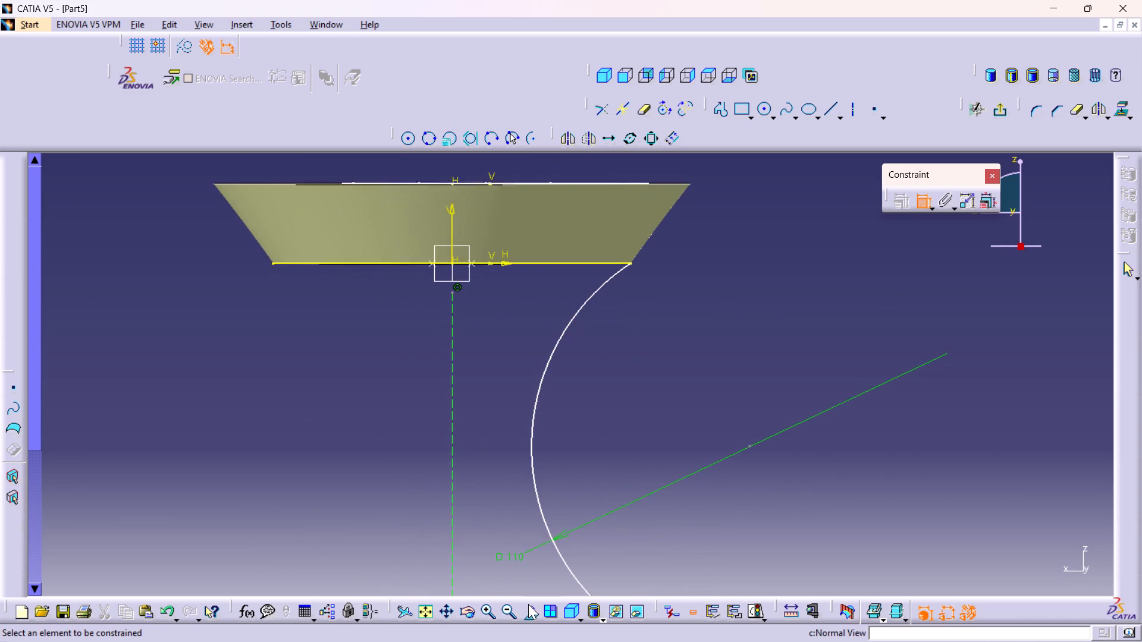
middle_drag(600, 351, 600, 390)
right_click(600, 351)
middle_drag(623, 439, 603, 316)
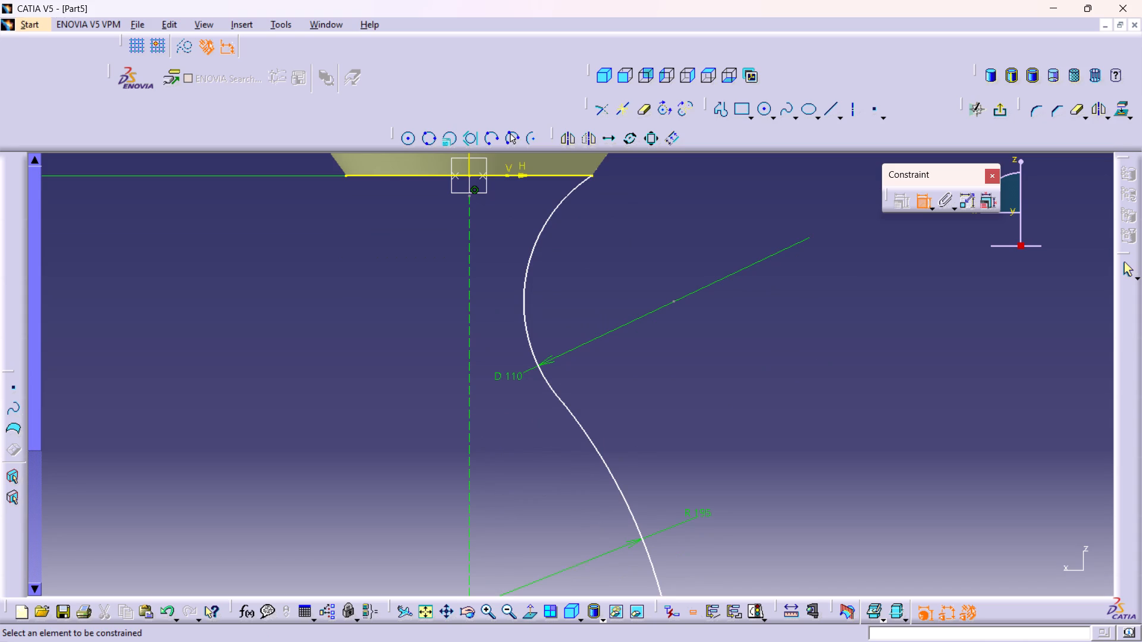
click(548, 377)
click(583, 435)
right_click(654, 365)
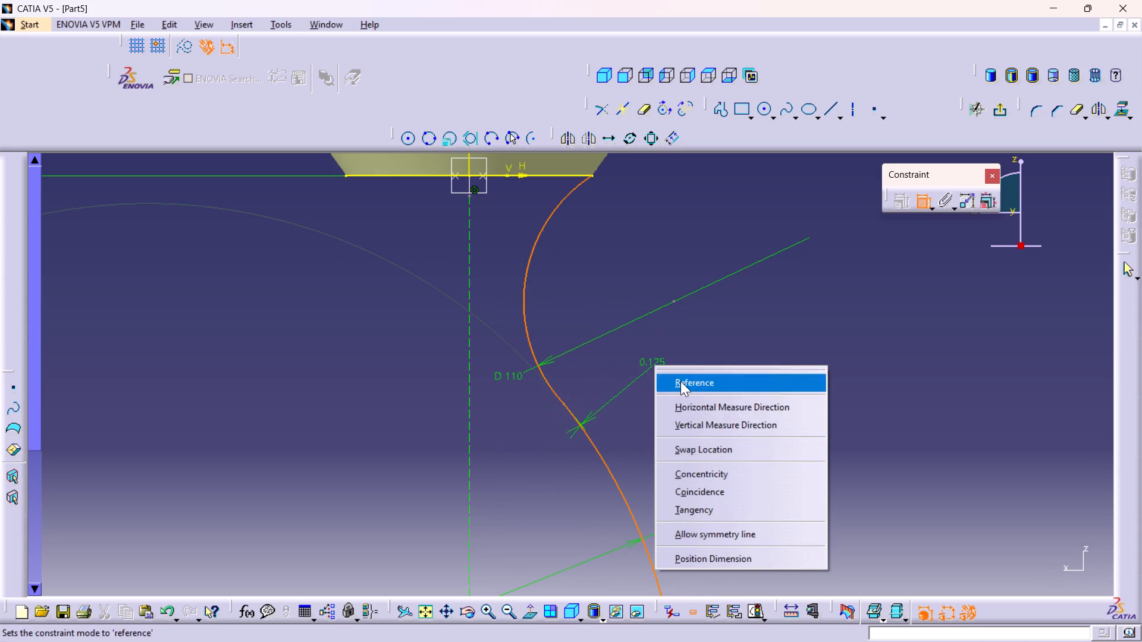
click(691, 509)
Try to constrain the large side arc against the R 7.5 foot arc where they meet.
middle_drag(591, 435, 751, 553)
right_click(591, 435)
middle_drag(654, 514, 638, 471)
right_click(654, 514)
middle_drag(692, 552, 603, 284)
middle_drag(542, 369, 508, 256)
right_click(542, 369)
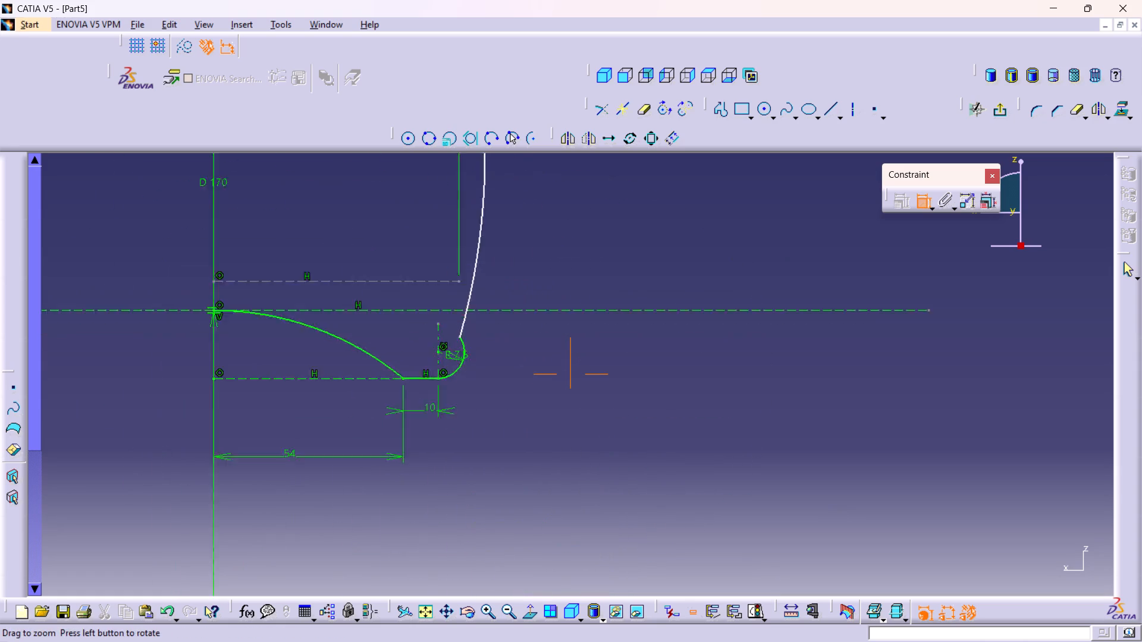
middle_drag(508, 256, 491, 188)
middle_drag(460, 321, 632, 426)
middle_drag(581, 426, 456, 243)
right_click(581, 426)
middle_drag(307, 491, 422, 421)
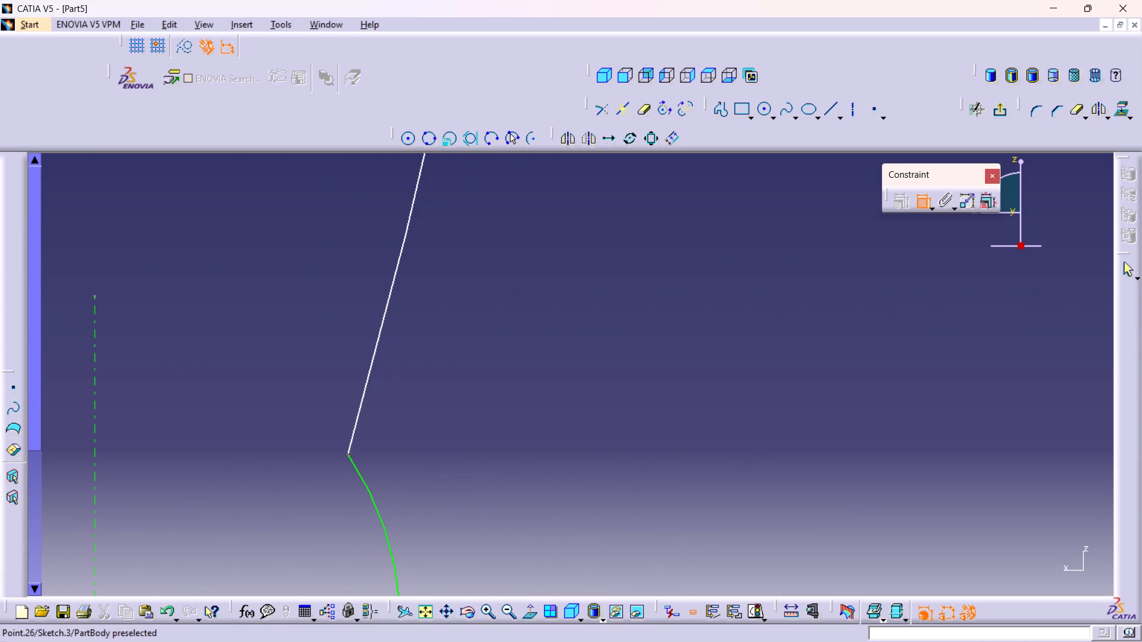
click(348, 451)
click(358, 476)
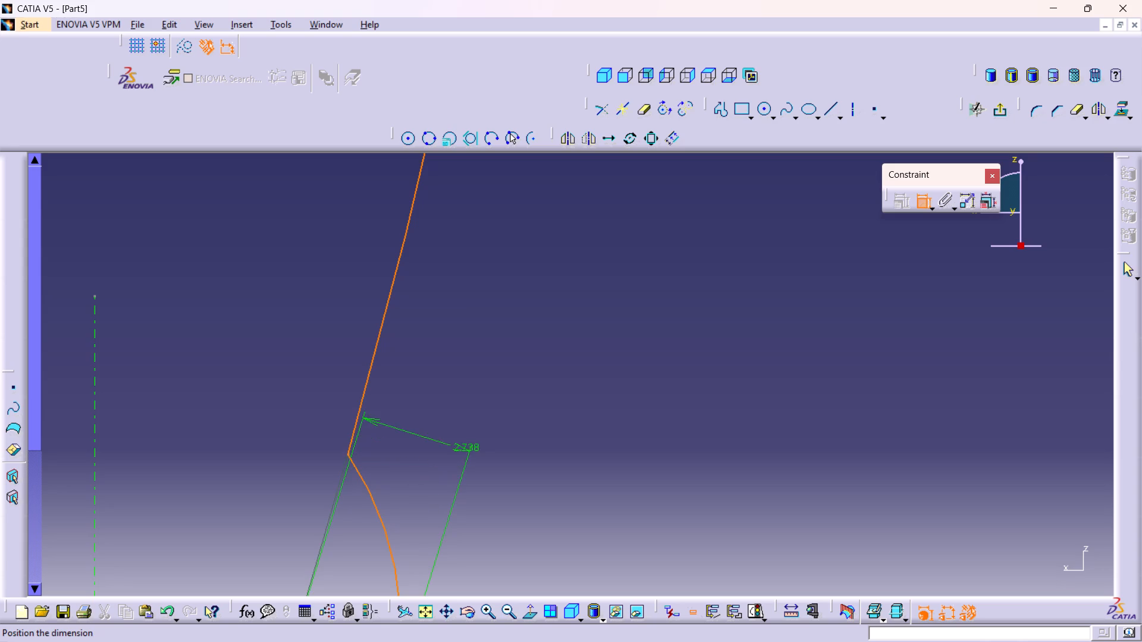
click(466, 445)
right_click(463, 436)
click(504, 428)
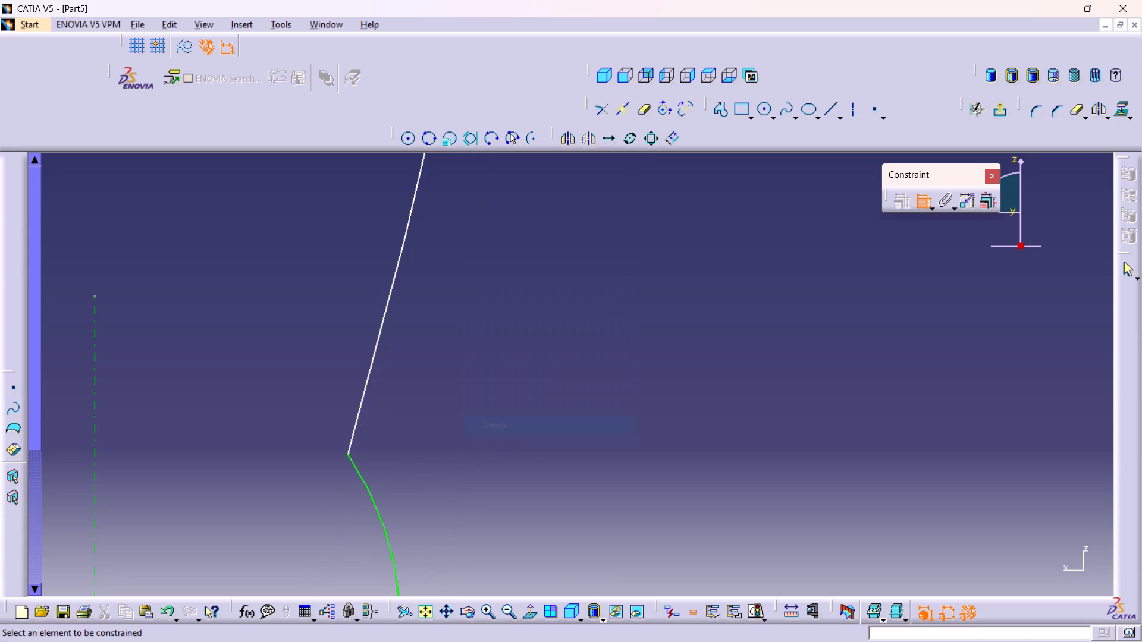
Constrain the foot's 10 mm base line and the R 7.5 foot arc to be tangent.
middle_drag(411, 453, 477, 565)
right_click(411, 453)
middle_drag(553, 496, 563, 447)
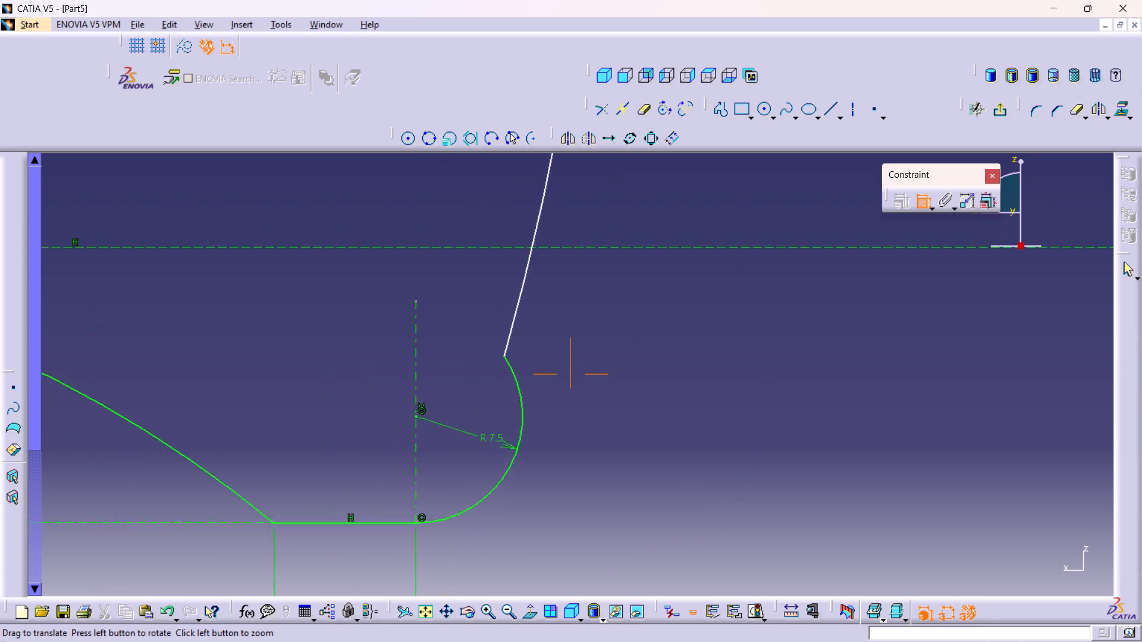
middle_drag(563, 447, 600, 350)
click(434, 422)
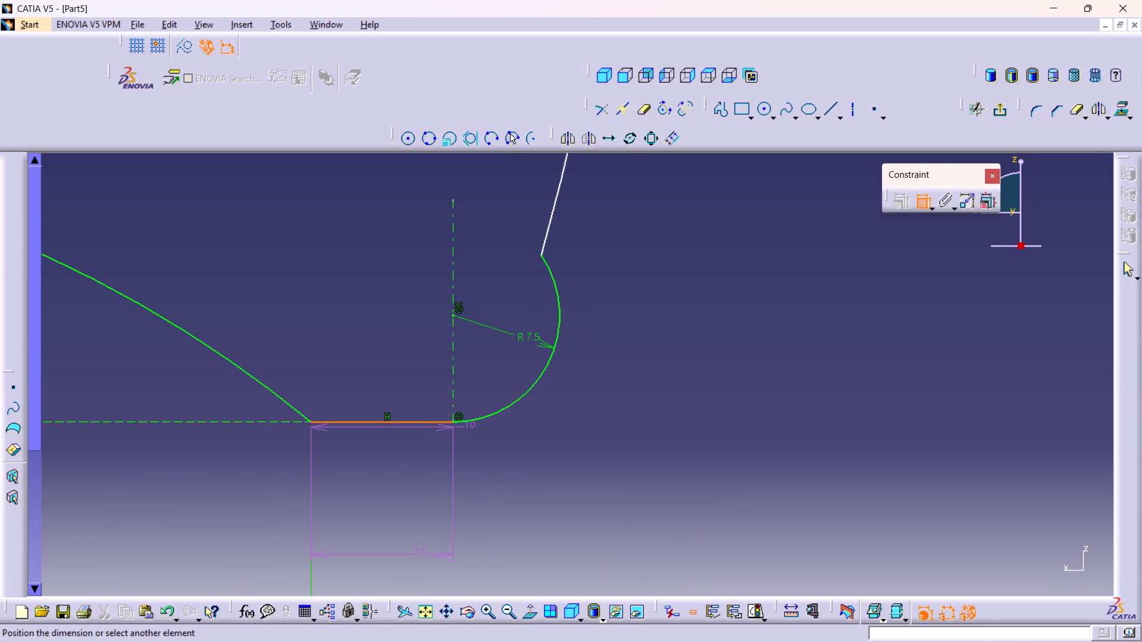
click(483, 420)
right_click(518, 451)
click(569, 516)
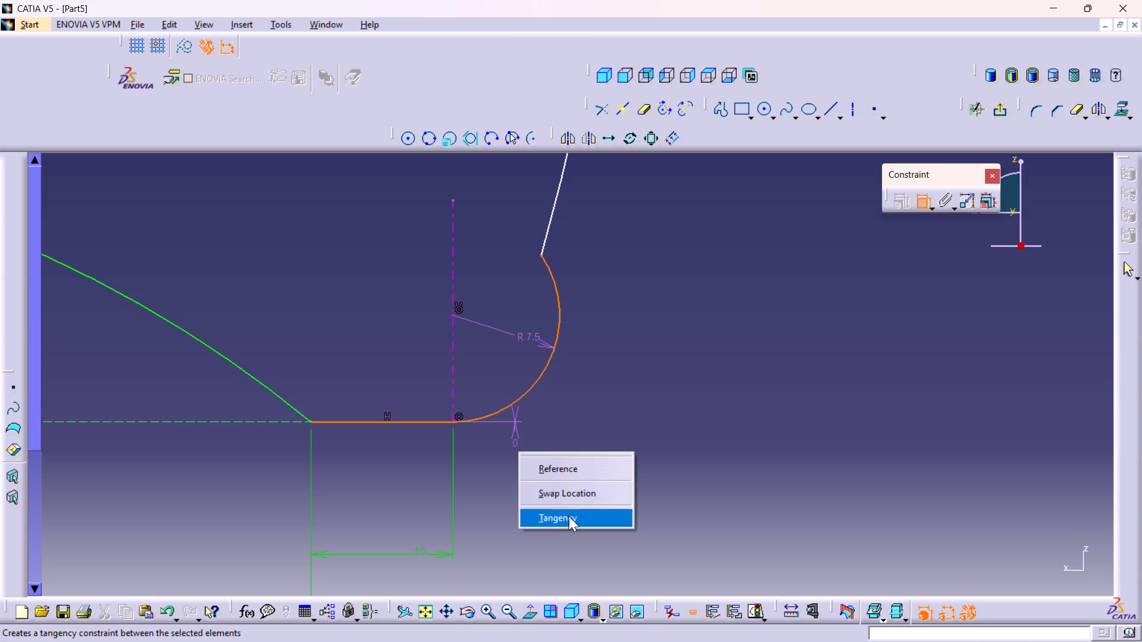
Delete the 70 mm dimension of the horizontal construction line above the foot.
middle_drag(537, 478, 556, 559)
right_click(537, 478)
middle_drag(611, 430, 622, 499)
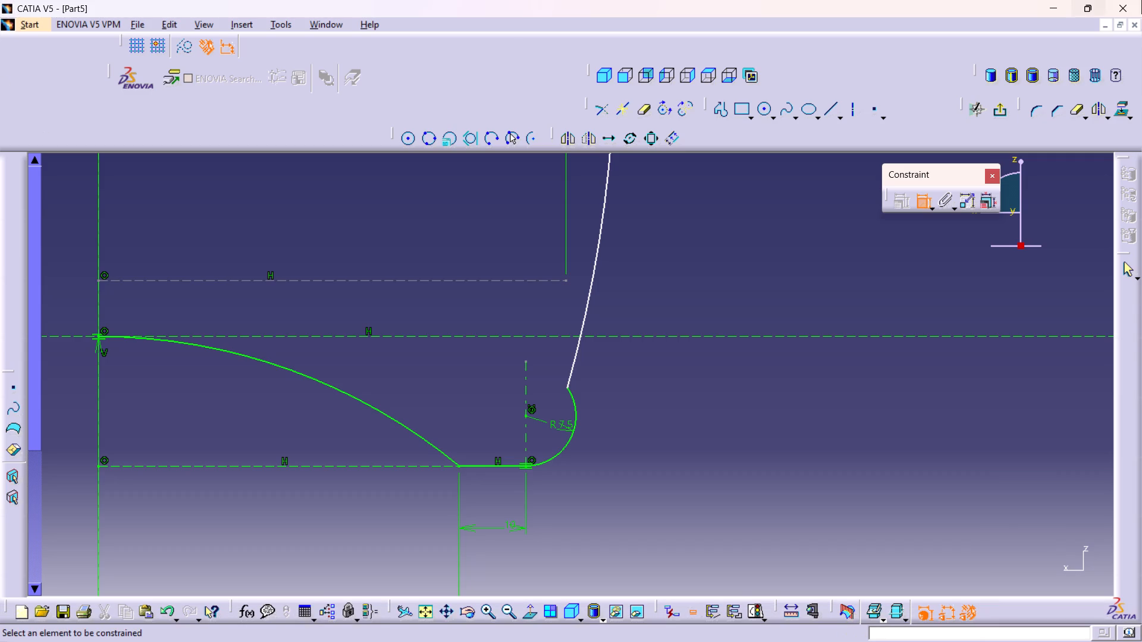
middle_drag(616, 310, 629, 343)
right_click(616, 310)
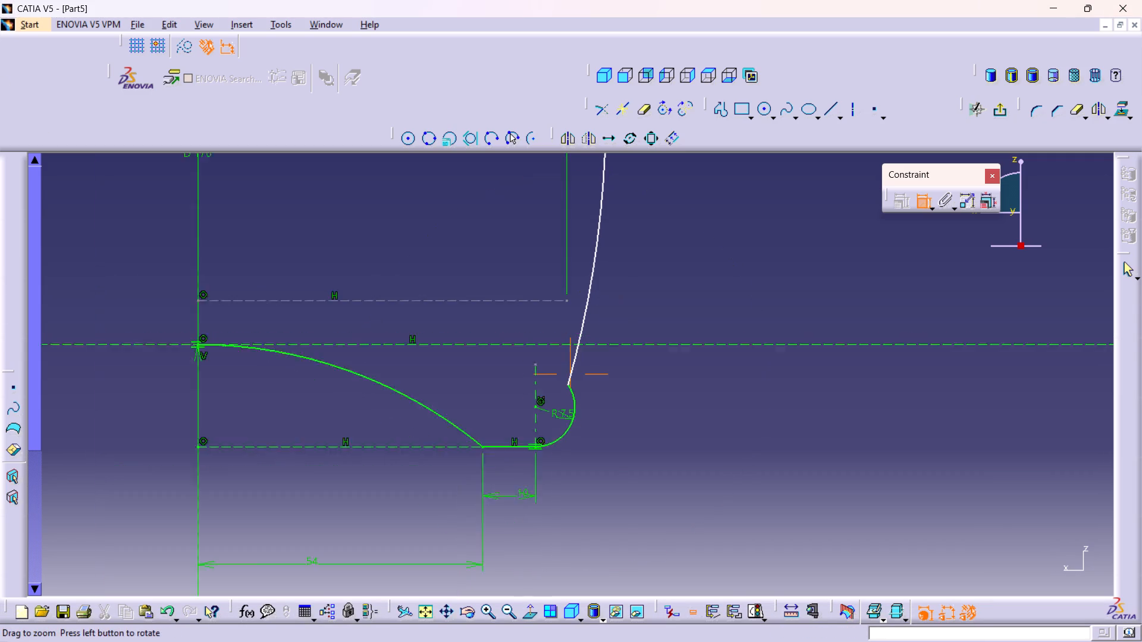
middle_drag(629, 343, 642, 400)
middle_drag(676, 196, 676, 340)
middle_drag(667, 341, 687, 415)
middle_drag(648, 347, 684, 433)
middle_drag(669, 384, 669, 436)
right_click(669, 384)
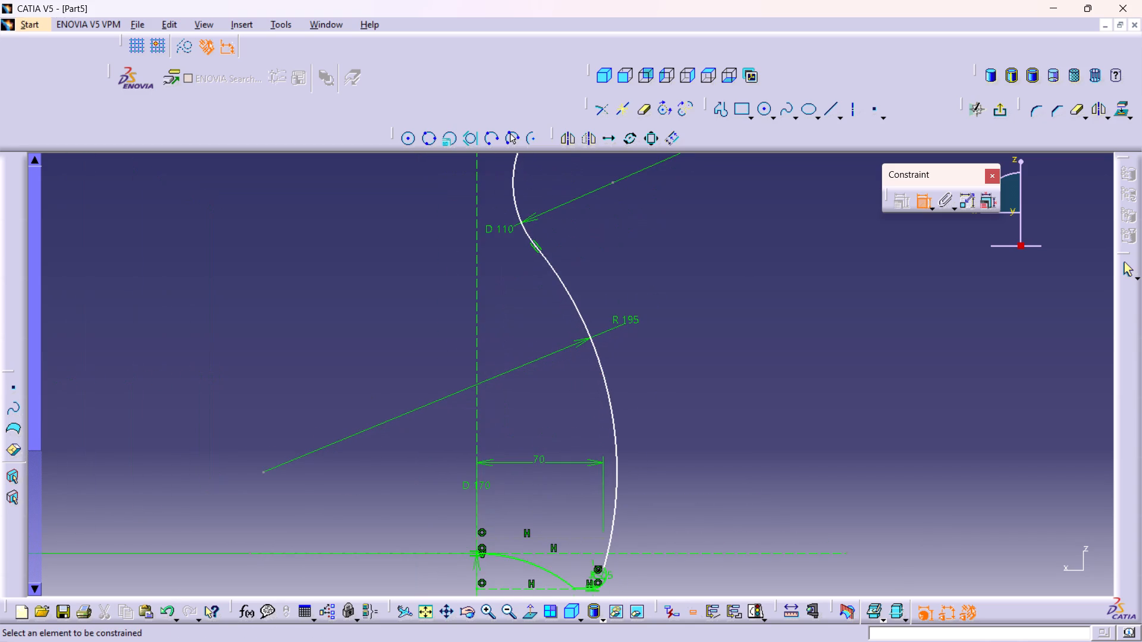
middle_drag(661, 452, 635, 359)
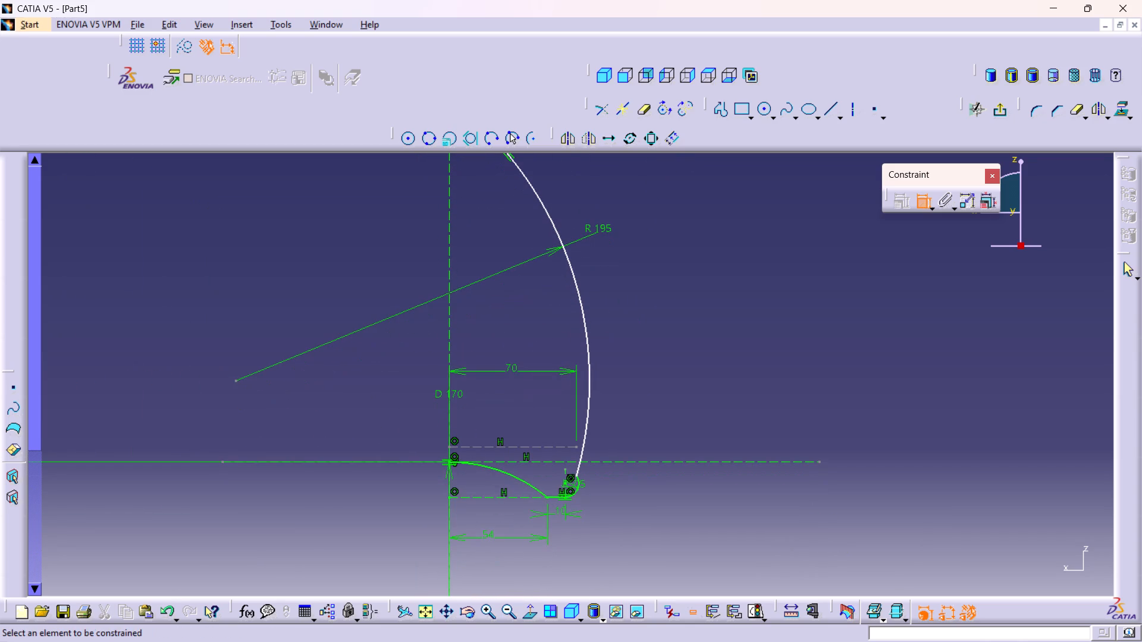
right_click(513, 366)
click(564, 357)
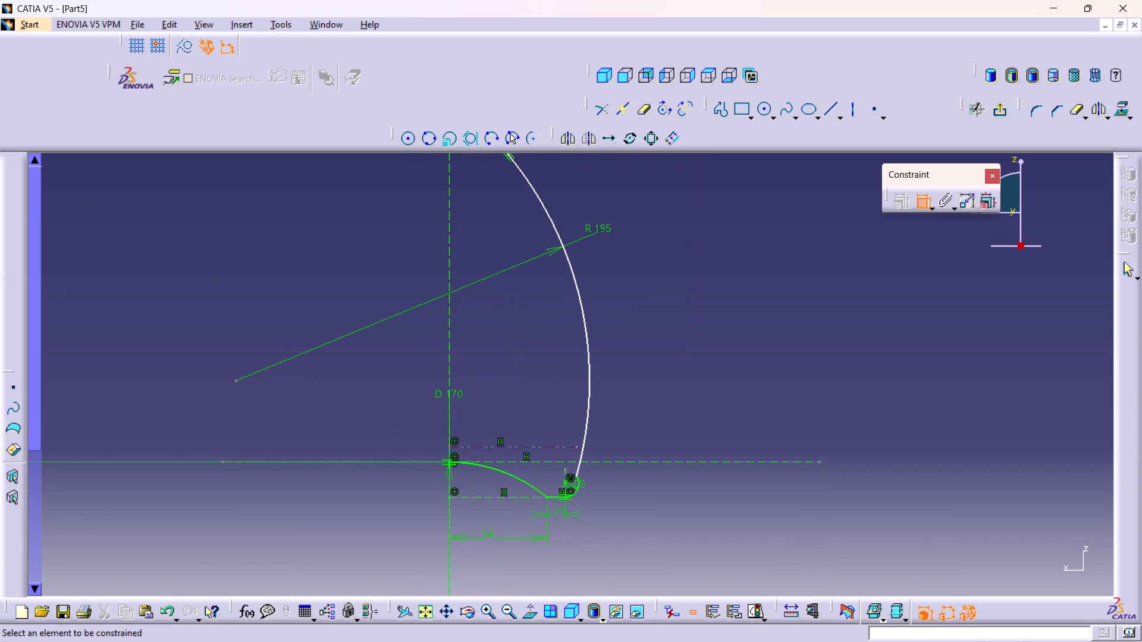
right_click(507, 446)
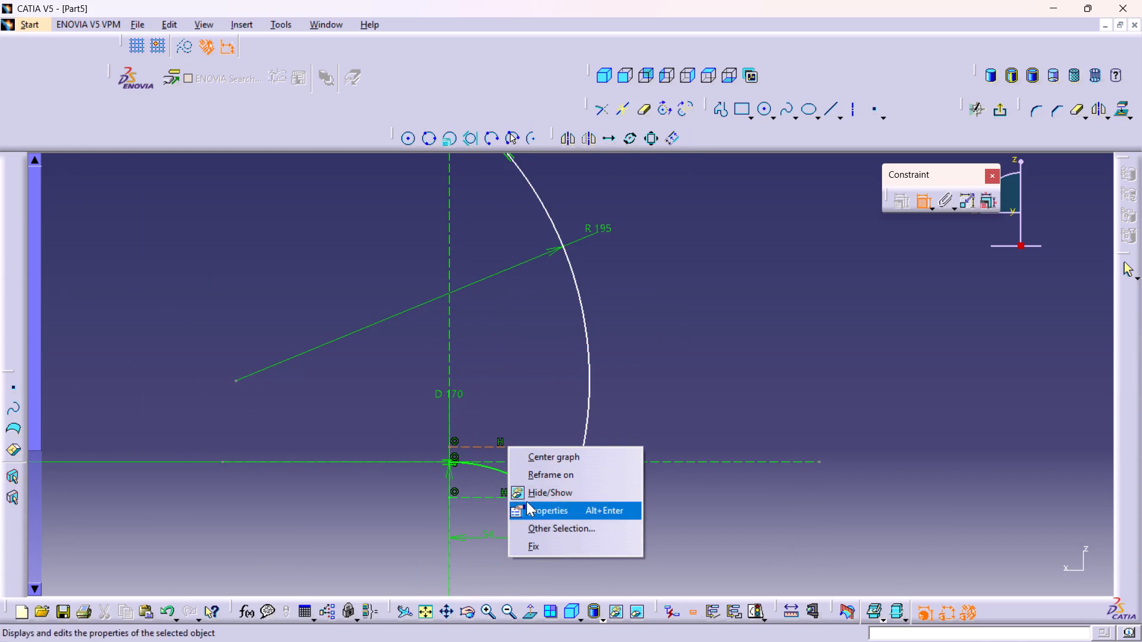
click(481, 435)
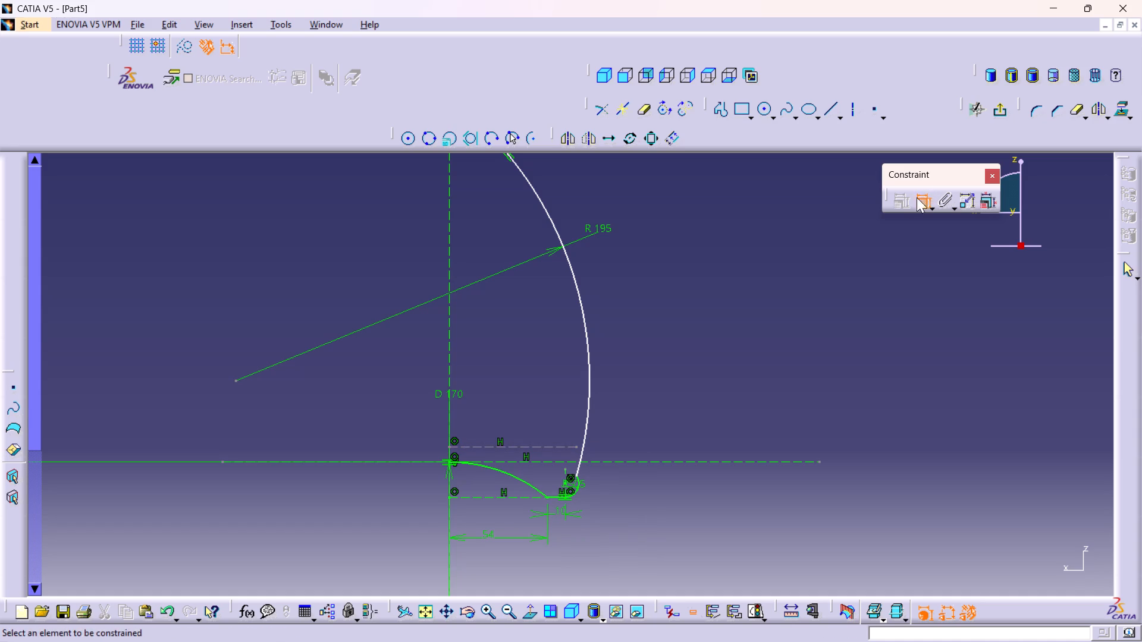
Delete the horizontal construction line just above the foot.
click(921, 197)
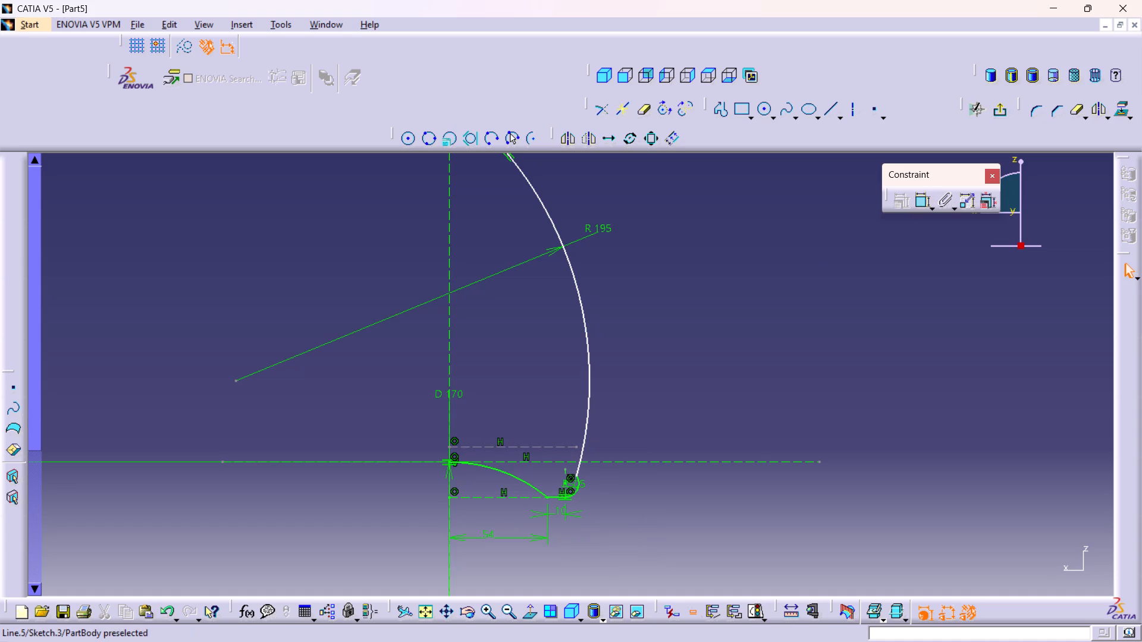
right_click(503, 448)
click(538, 414)
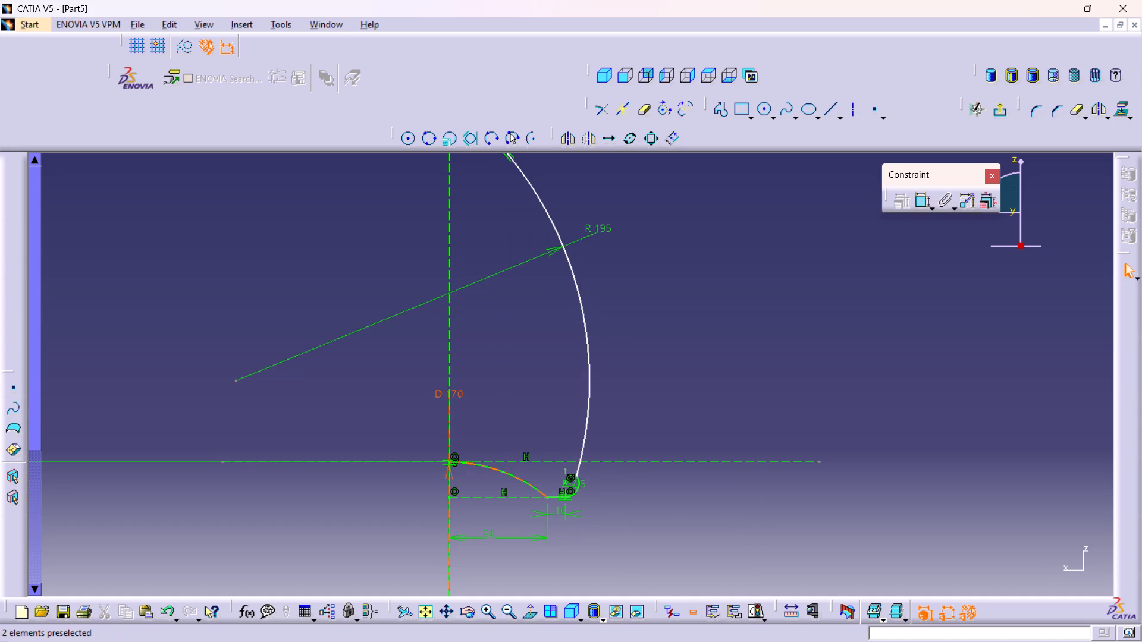
Set the diameter of the shallow arc under the foot to 350 mm, entered as 175+175.
drag(457, 394, 505, 418)
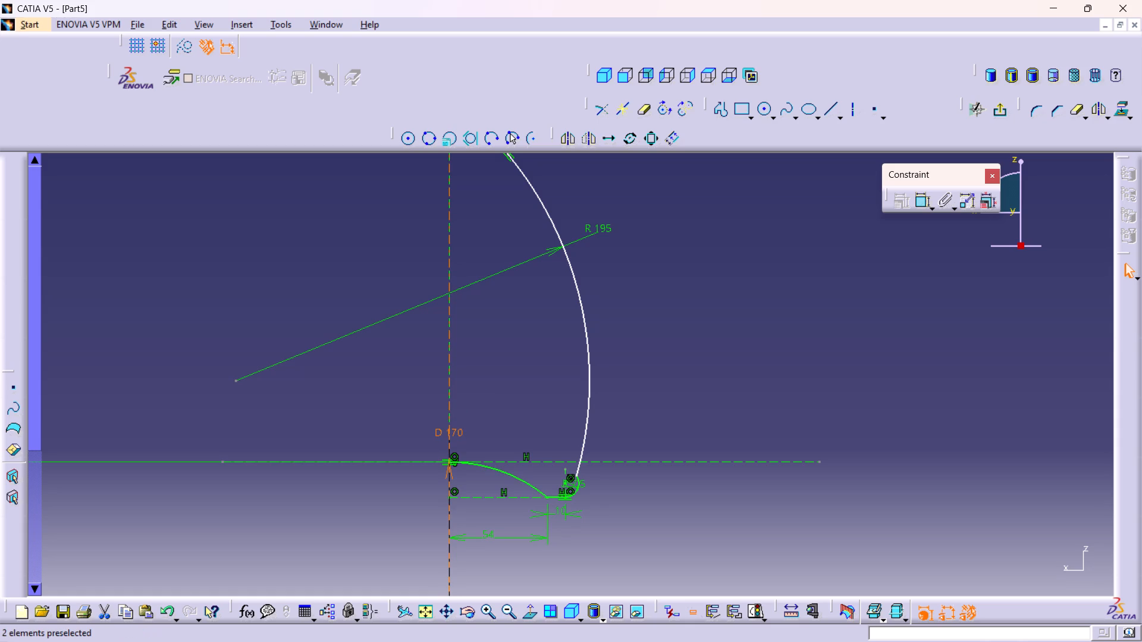
double_click(454, 433)
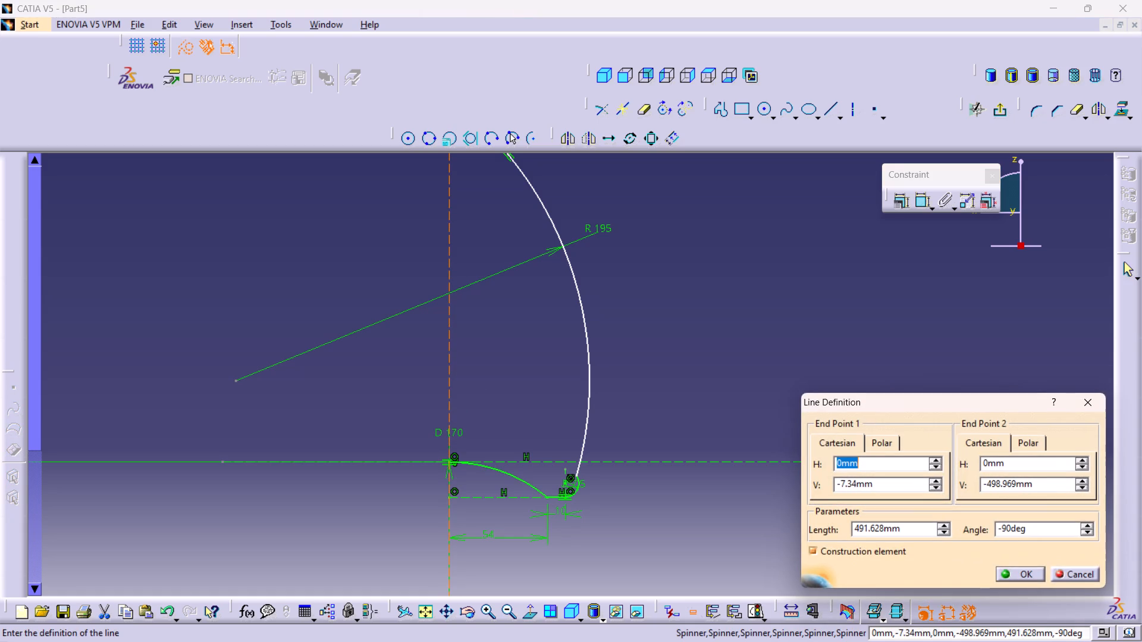
click(1094, 398)
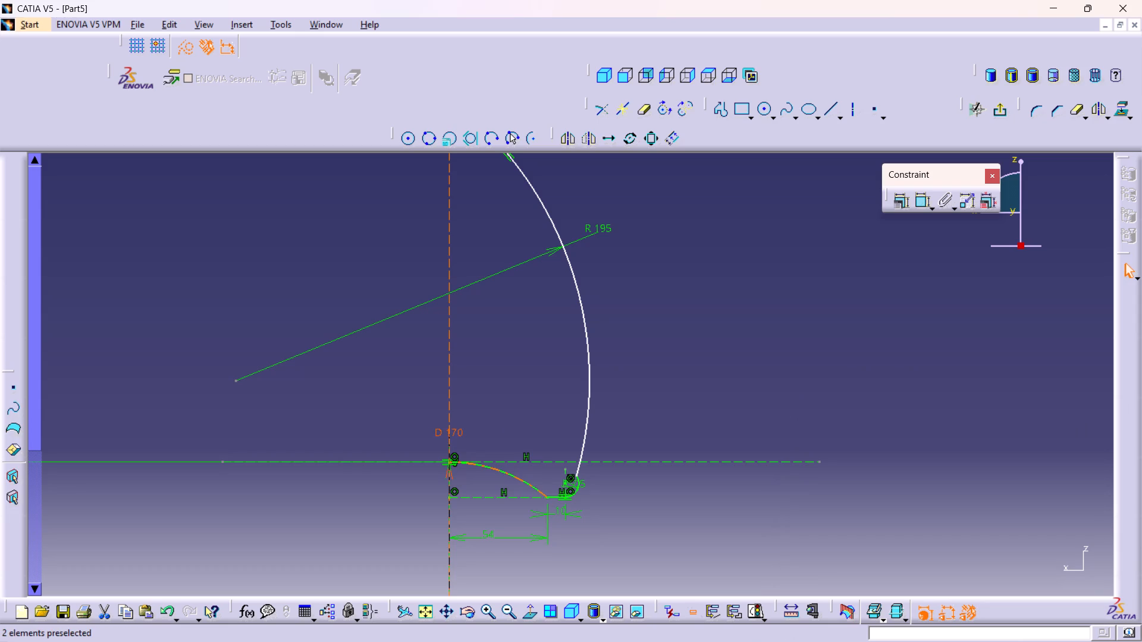
double_click(459, 430)
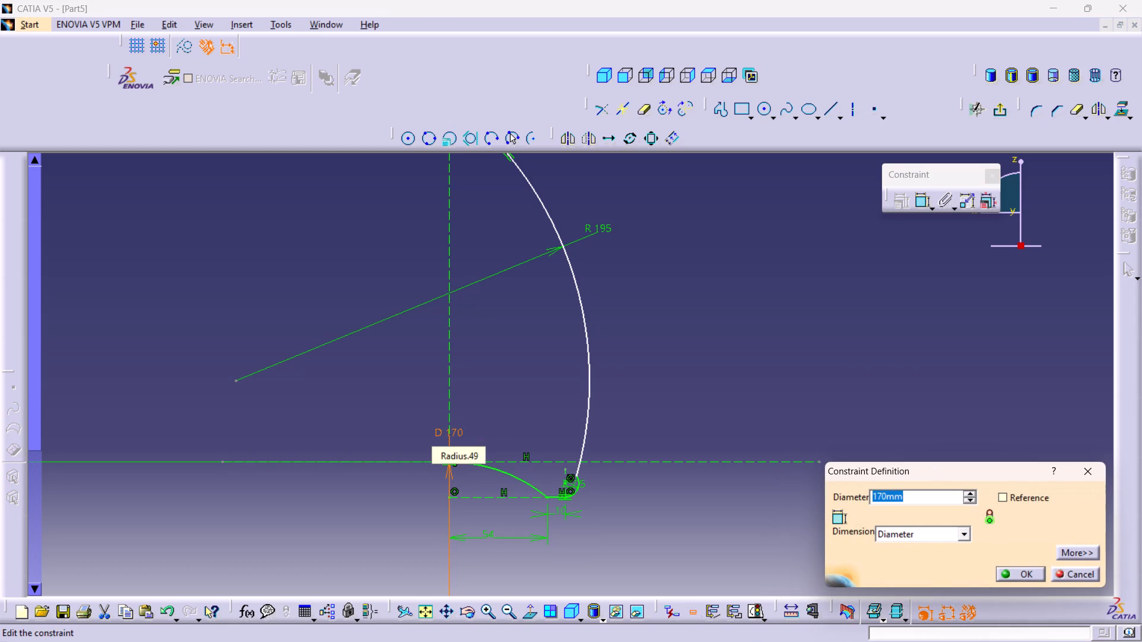
text(175)
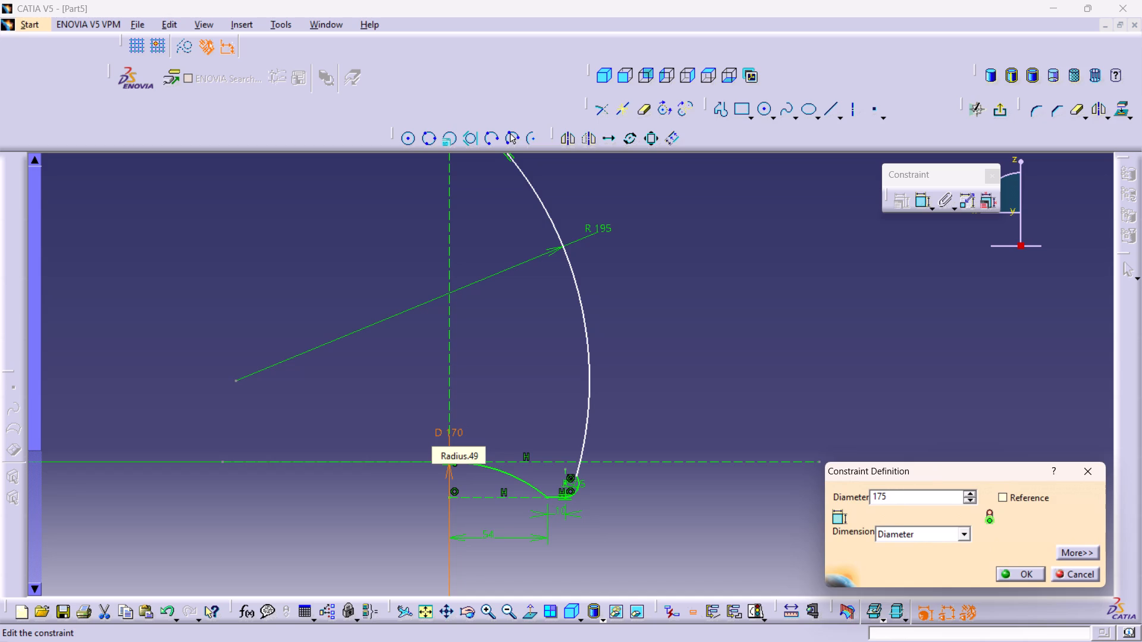
text(+175)
key(Return)
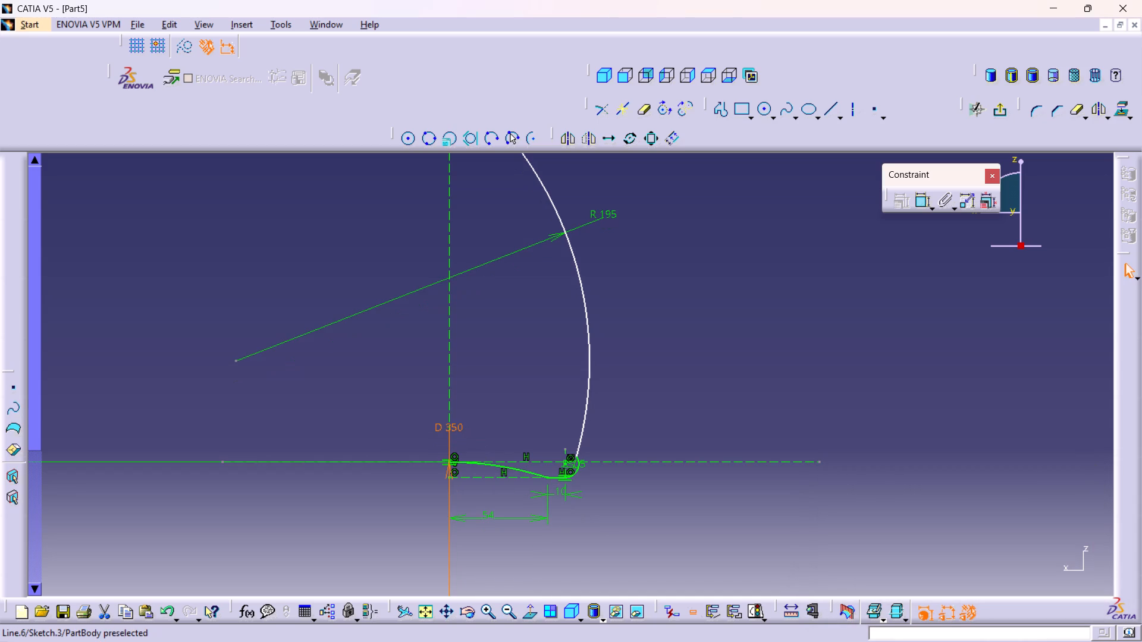
Move the D 350 dimension off the vertical axis, beside the shallow base arc.
middle_drag(632, 369, 661, 449)
right_click(632, 369)
middle_drag(641, 346, 641, 345)
right_click(641, 345)
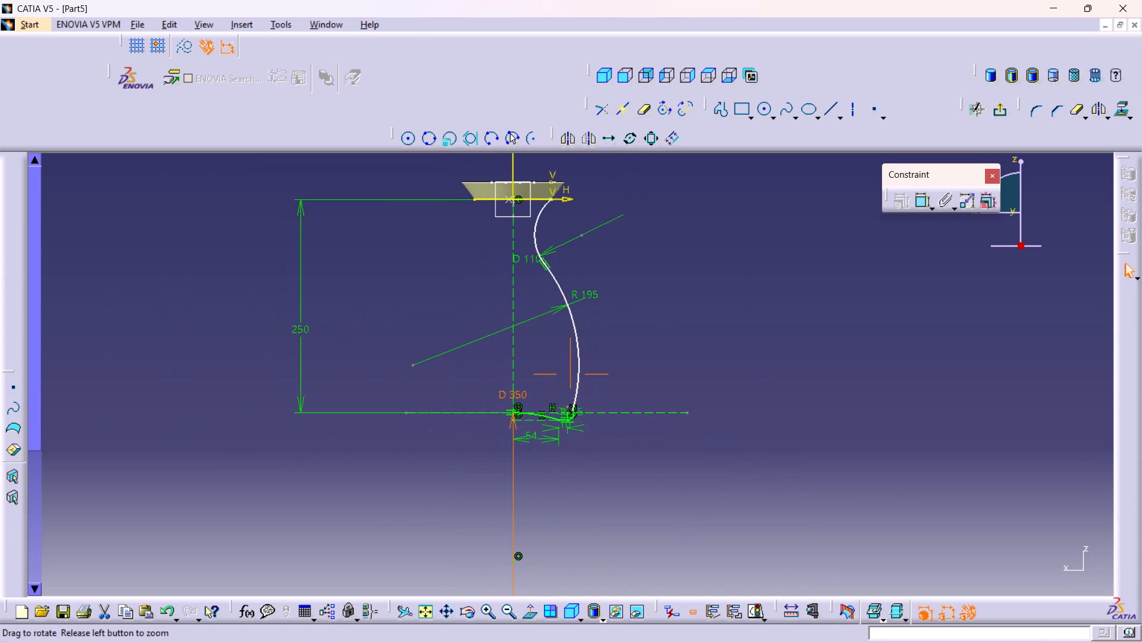
middle_drag(641, 345, 623, 292)
middle_drag(650, 316, 648, 382)
middle_drag(629, 446, 594, 350)
right_click(629, 446)
middle_drag(443, 558, 441, 339)
middle_drag(472, 451, 454, 384)
right_click(472, 451)
middle_drag(439, 459, 474, 319)
scroll(441, 439, up, 1)
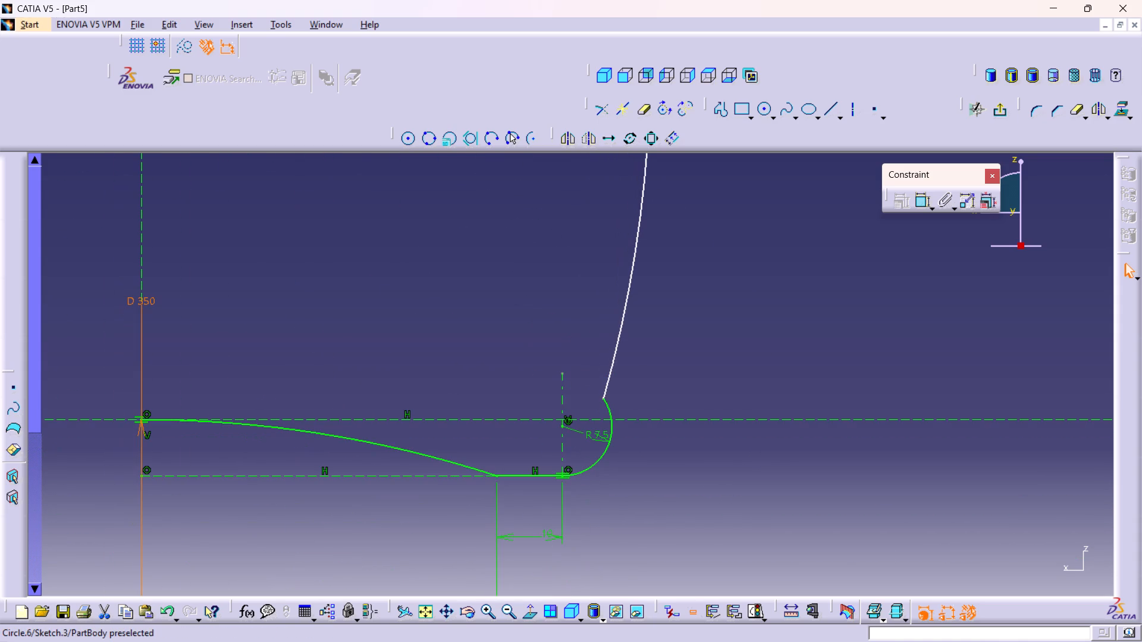
drag(128, 300, 198, 336)
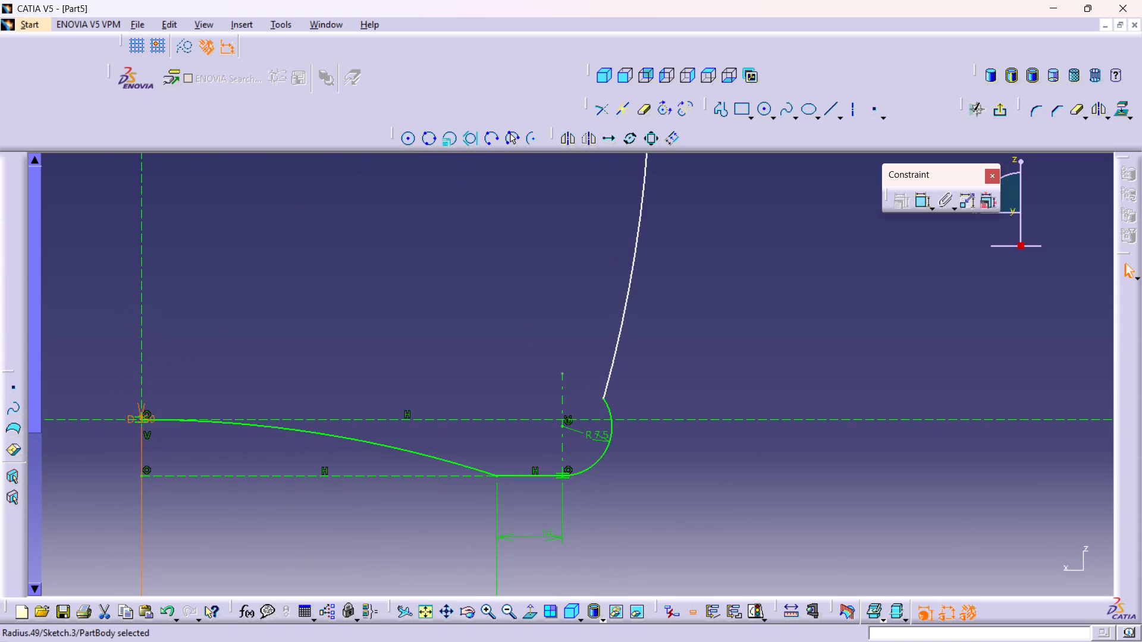
drag(198, 336, 211, 344)
drag(141, 408, 178, 395)
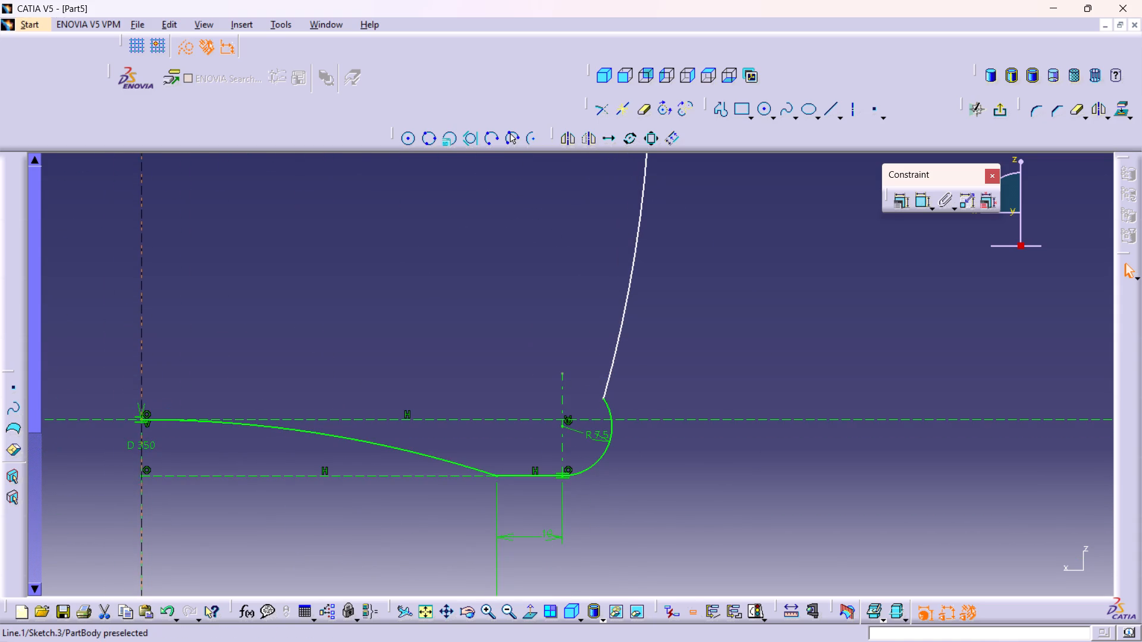
drag(178, 395, 178, 392)
drag(137, 402, 208, 423)
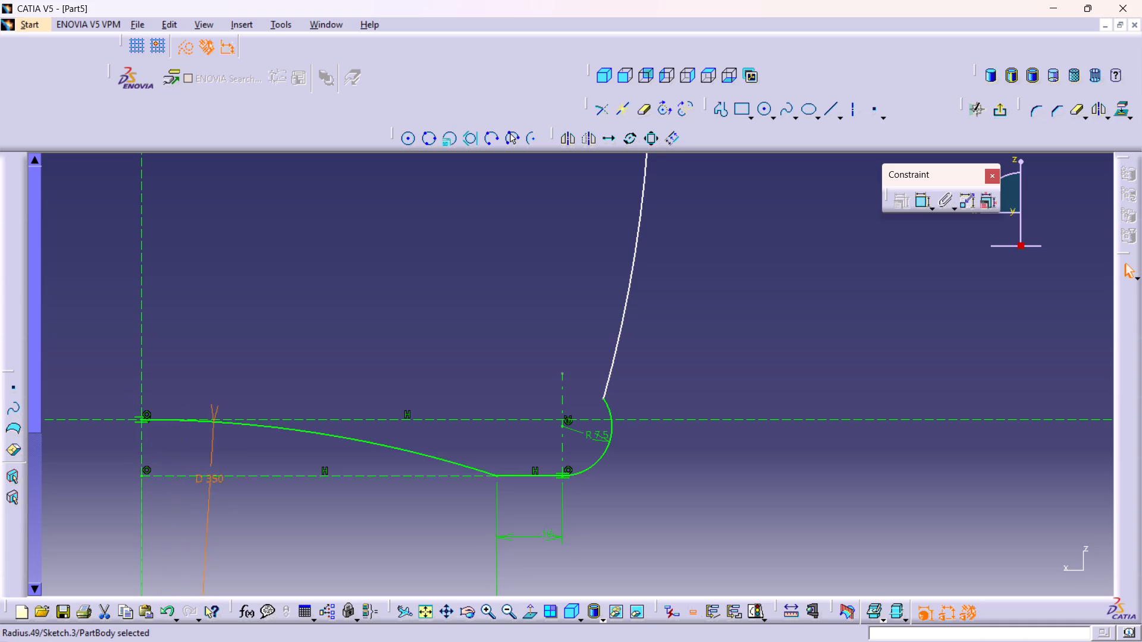
drag(208, 423, 229, 443)
click(307, 336)
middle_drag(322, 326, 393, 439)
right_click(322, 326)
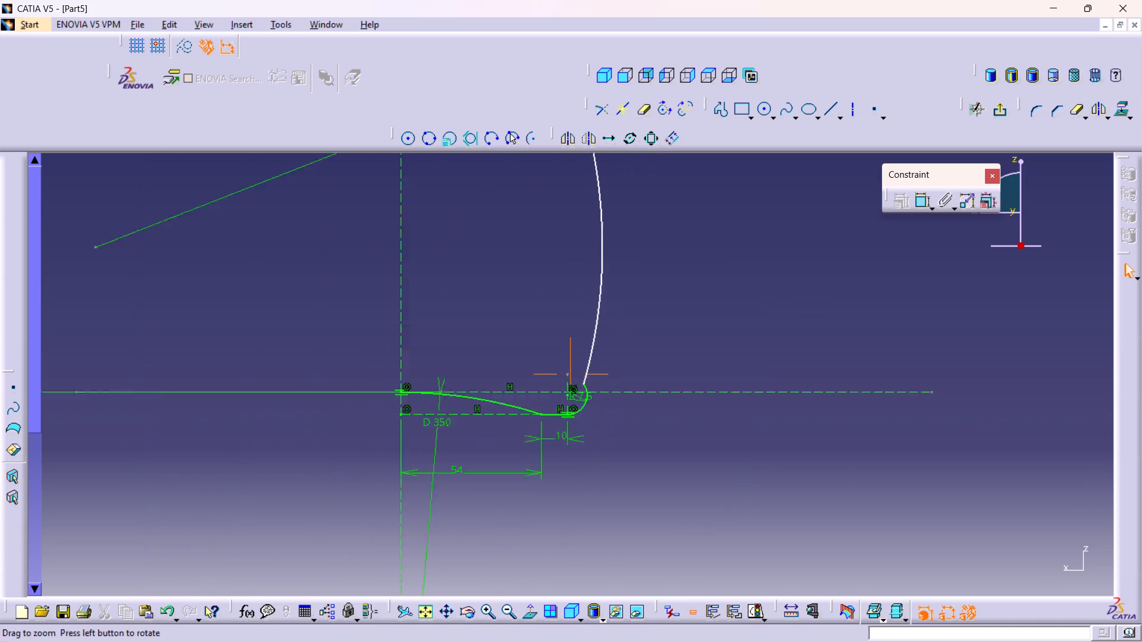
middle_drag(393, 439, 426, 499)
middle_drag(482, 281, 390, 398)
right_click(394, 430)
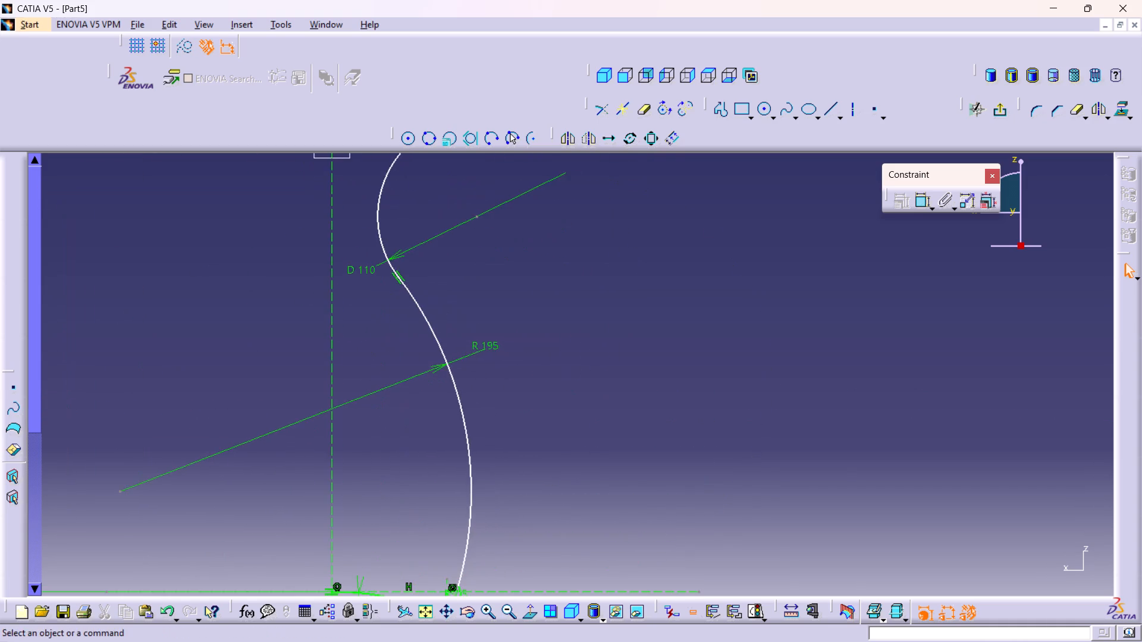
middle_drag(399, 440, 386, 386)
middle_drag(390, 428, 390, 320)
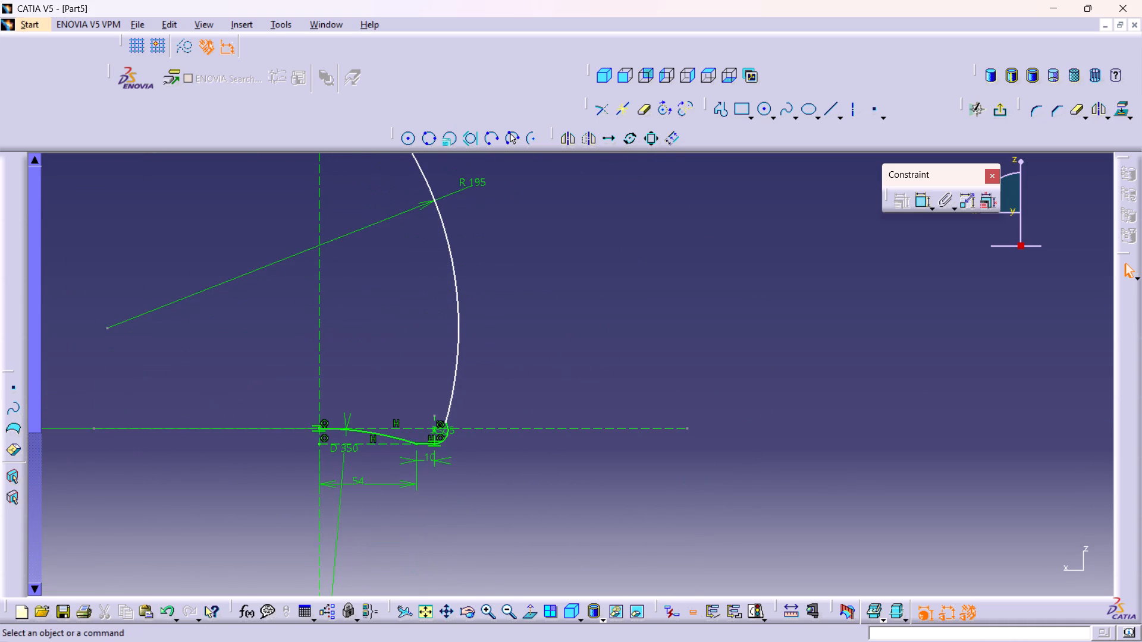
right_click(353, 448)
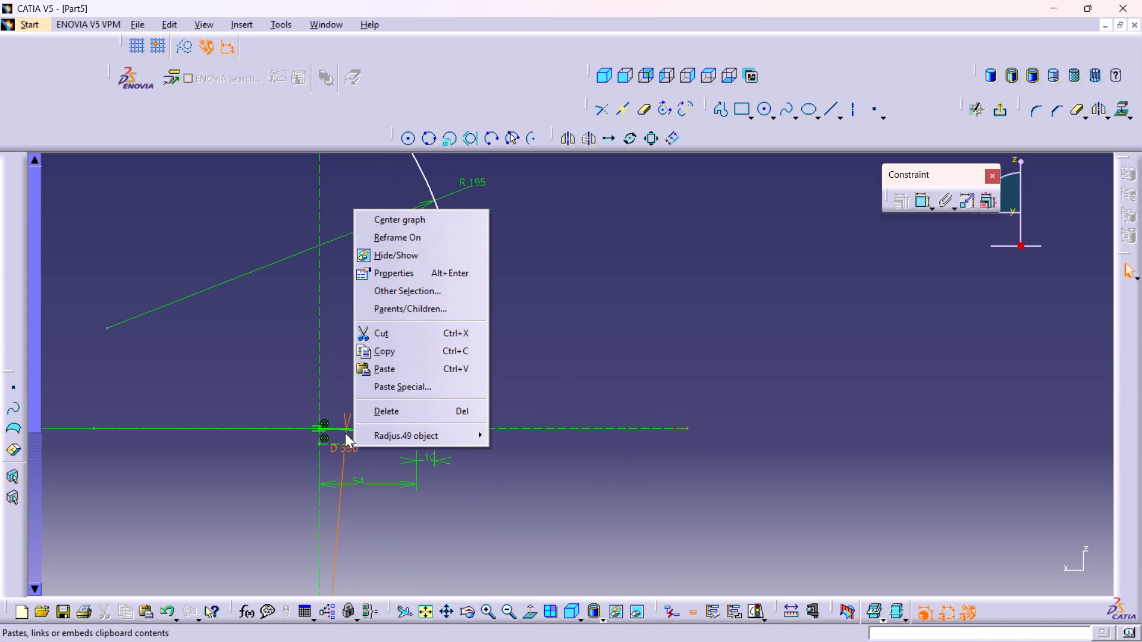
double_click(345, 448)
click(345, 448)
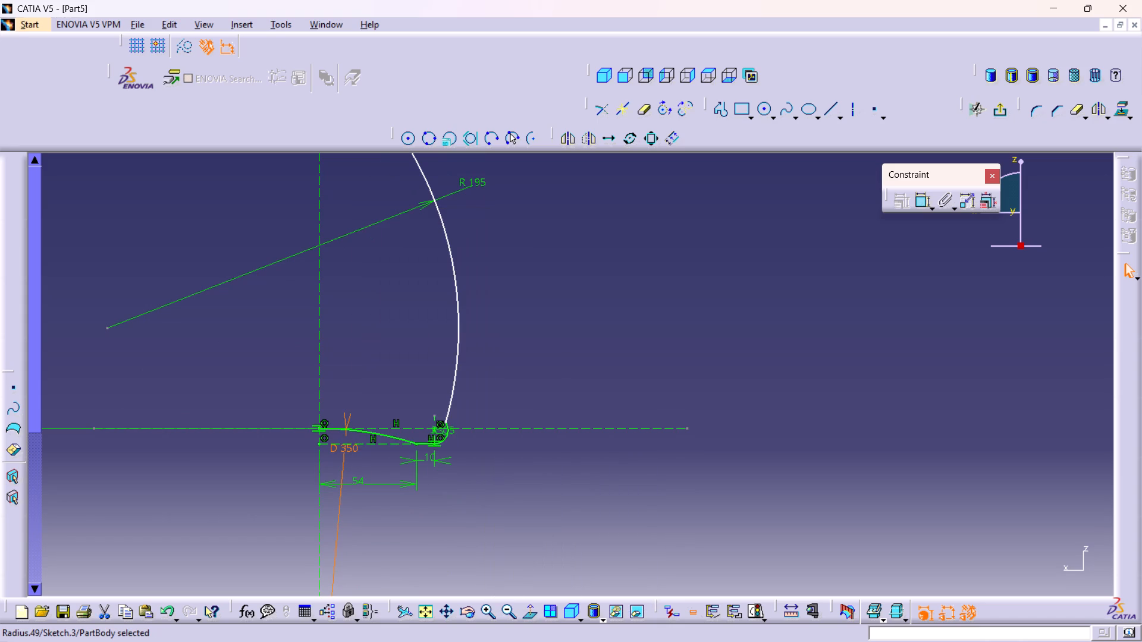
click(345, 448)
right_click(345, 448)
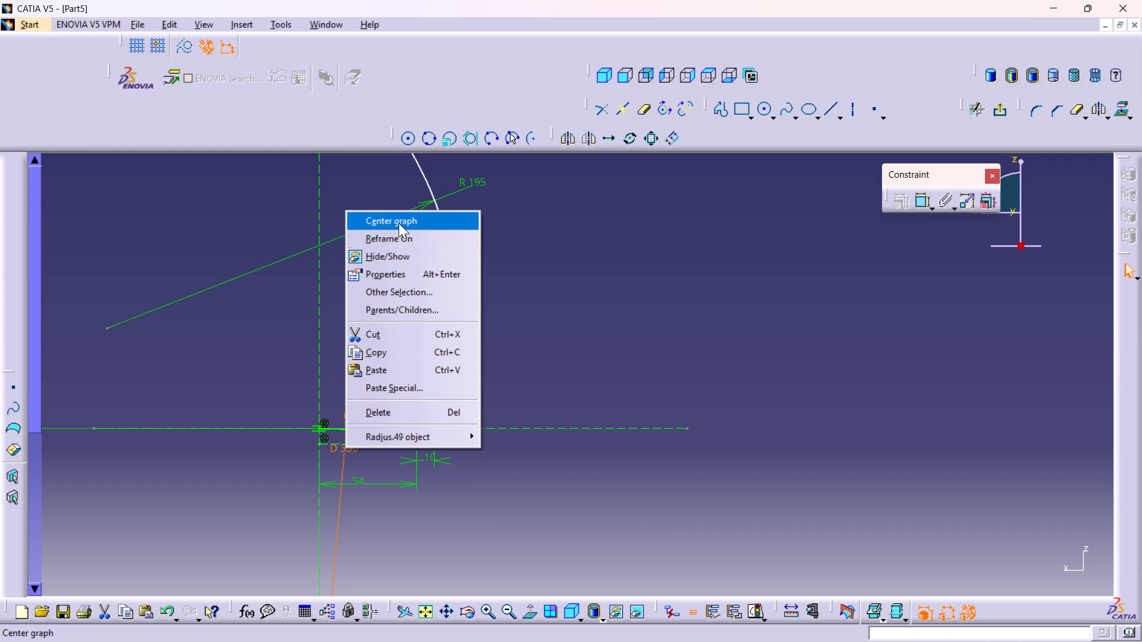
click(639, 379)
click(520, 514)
Move the vertical construction axis line upward so its top end reaches the bottom edge of the flared cup.
middle_drag(547, 322, 514, 244)
right_click(547, 322)
middle_drag(429, 322, 610, 567)
right_click(564, 439)
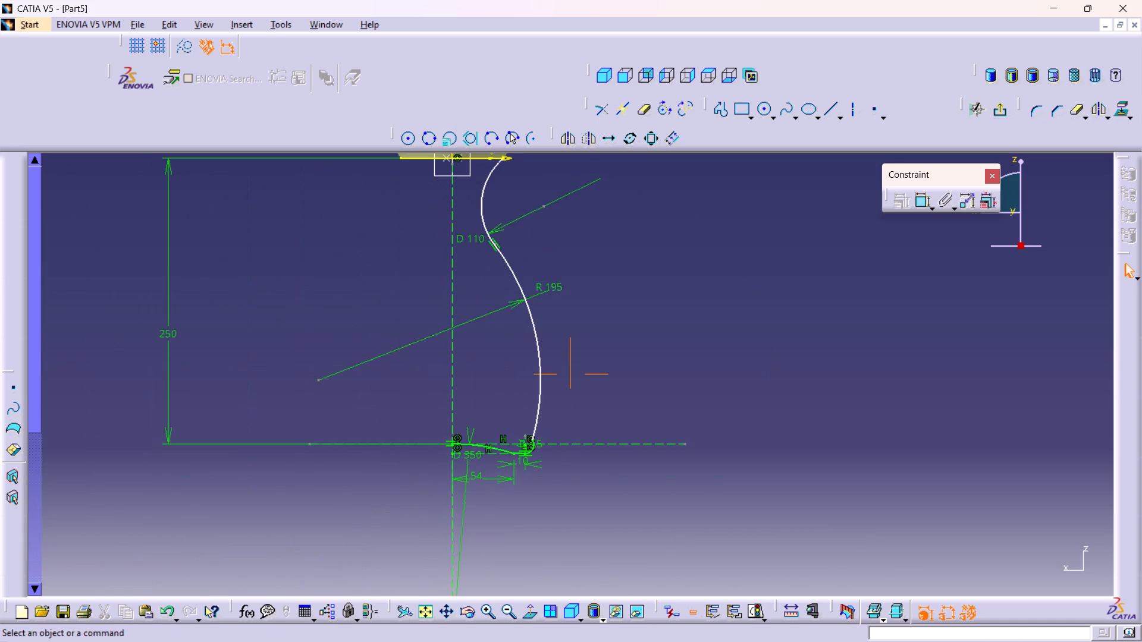
middle_drag(616, 369, 615, 441)
right_click(615, 441)
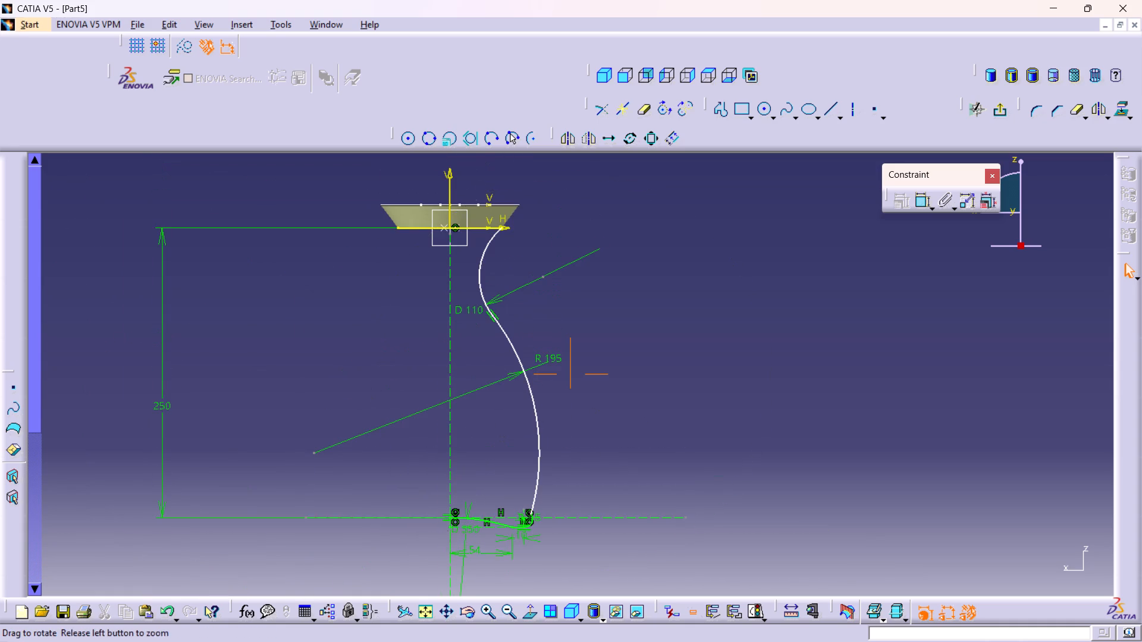
middle_drag(615, 441, 557, 361)
middle_drag(585, 407, 674, 635)
middle_drag(528, 430, 554, 554)
middle_drag(524, 506, 450, 361)
right_click(524, 506)
middle_drag(497, 580, 497, 392)
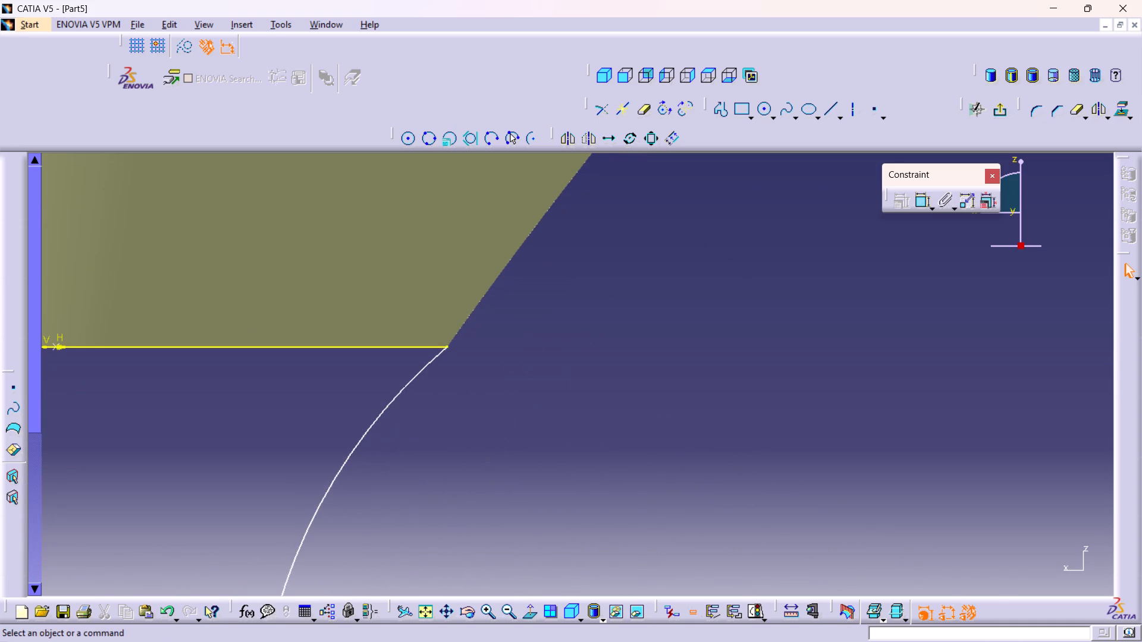
middle_drag(303, 401, 316, 415)
right_click(303, 401)
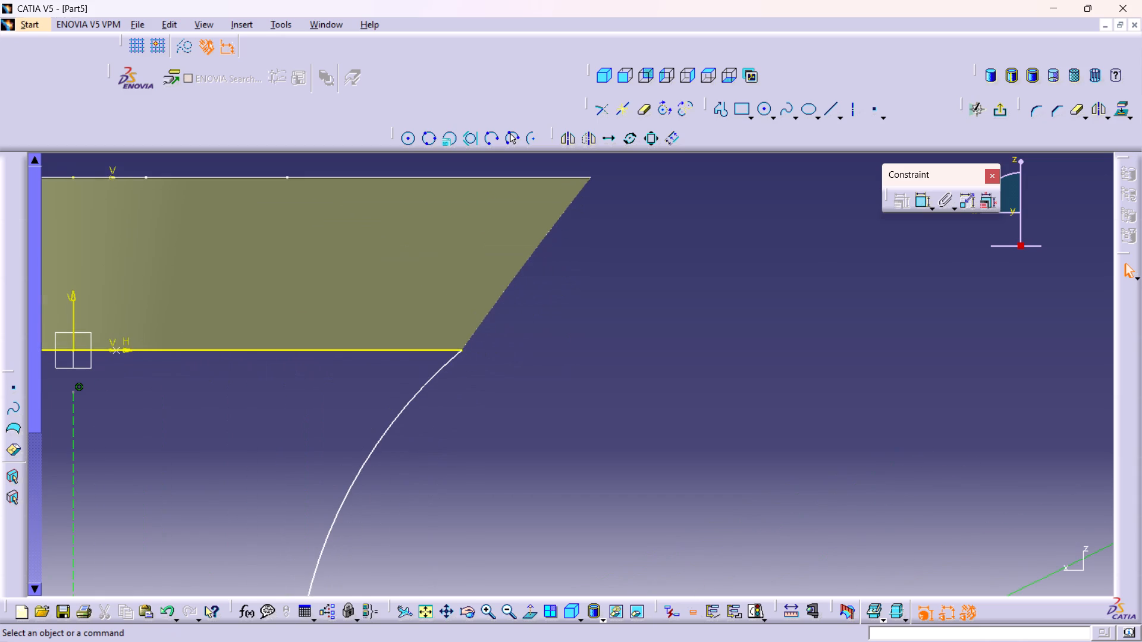
drag(73, 442, 72, 394)
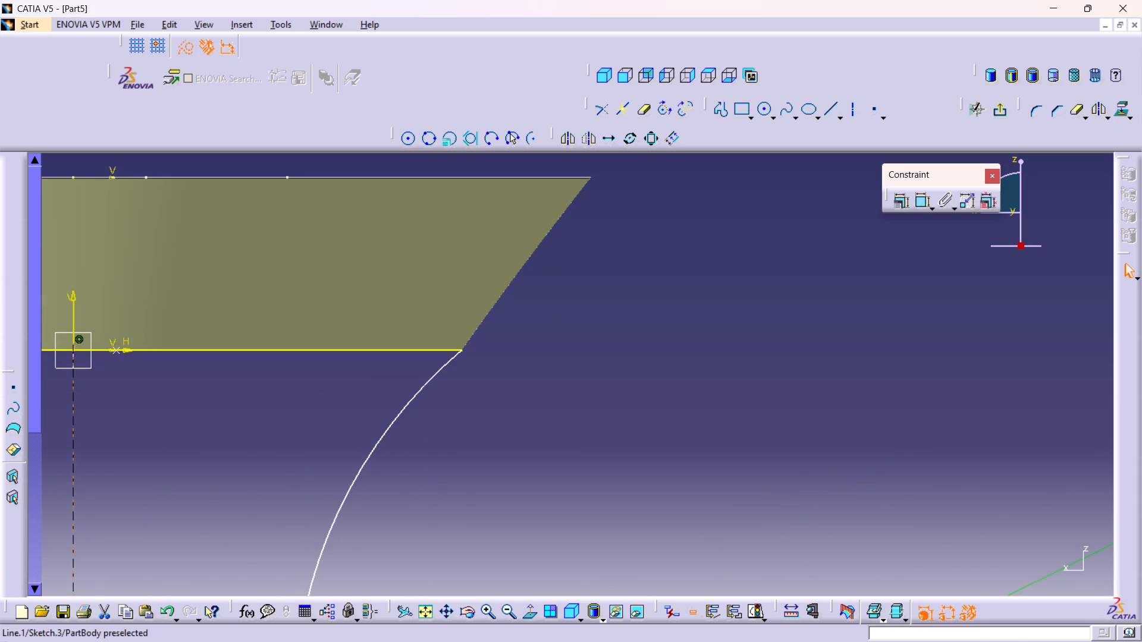
drag(72, 394, 72, 370)
Examine the overall profile and the joint between the large side arc and the R 7.5 foot arc.
middle_drag(237, 492, 330, 641)
right_click(237, 492)
middle_drag(460, 518, 388, 253)
middle_drag(421, 339, 500, 518)
right_click(421, 339)
middle_drag(576, 489, 574, 468)
right_click(576, 489)
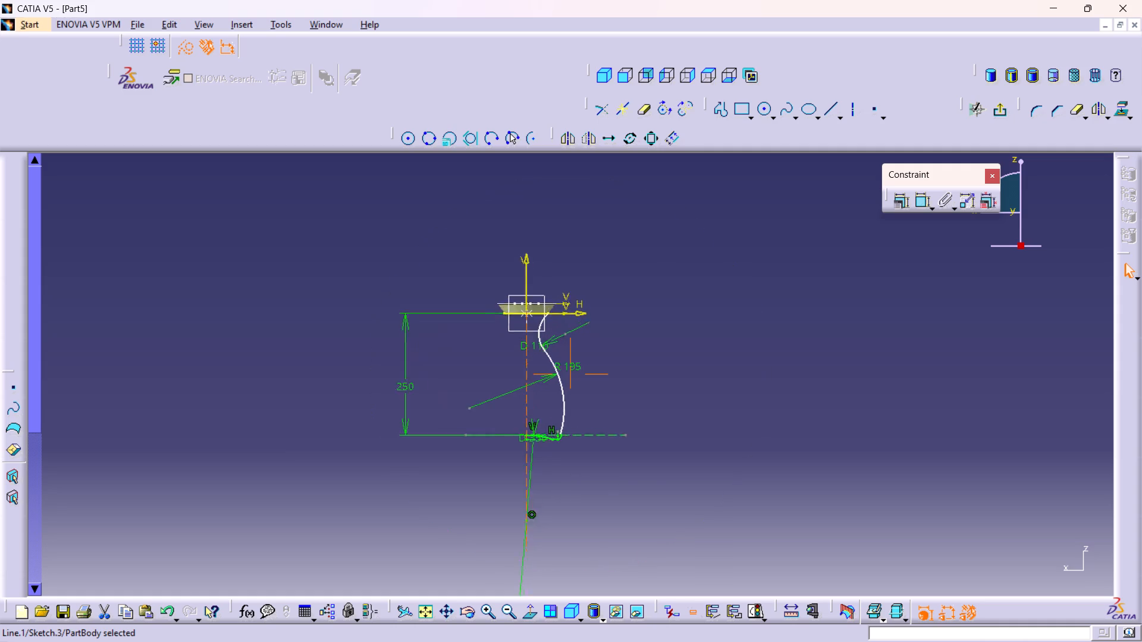
middle_drag(574, 468, 559, 415)
middle_drag(536, 533, 496, 407)
middle_drag(511, 472, 497, 441)
right_click(511, 472)
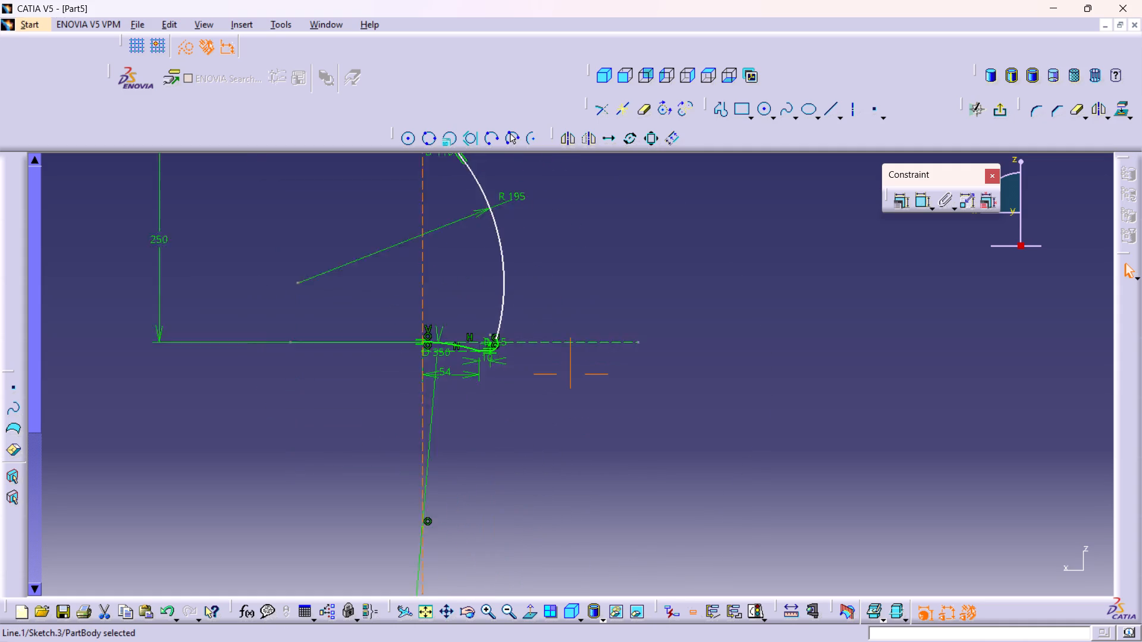
middle_drag(497, 441, 437, 332)
middle_drag(384, 369, 509, 580)
middle_drag(403, 565, 382, 467)
right_click(404, 564)
middle_drag(325, 514, 405, 336)
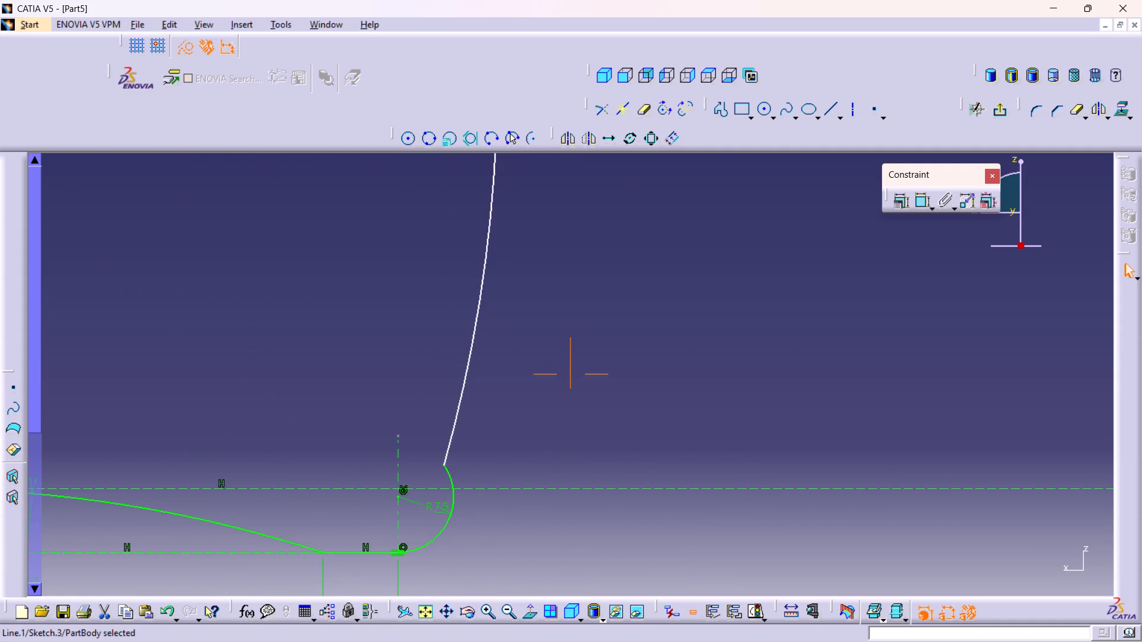
middle_drag(419, 333, 447, 439)
right_click(419, 333)
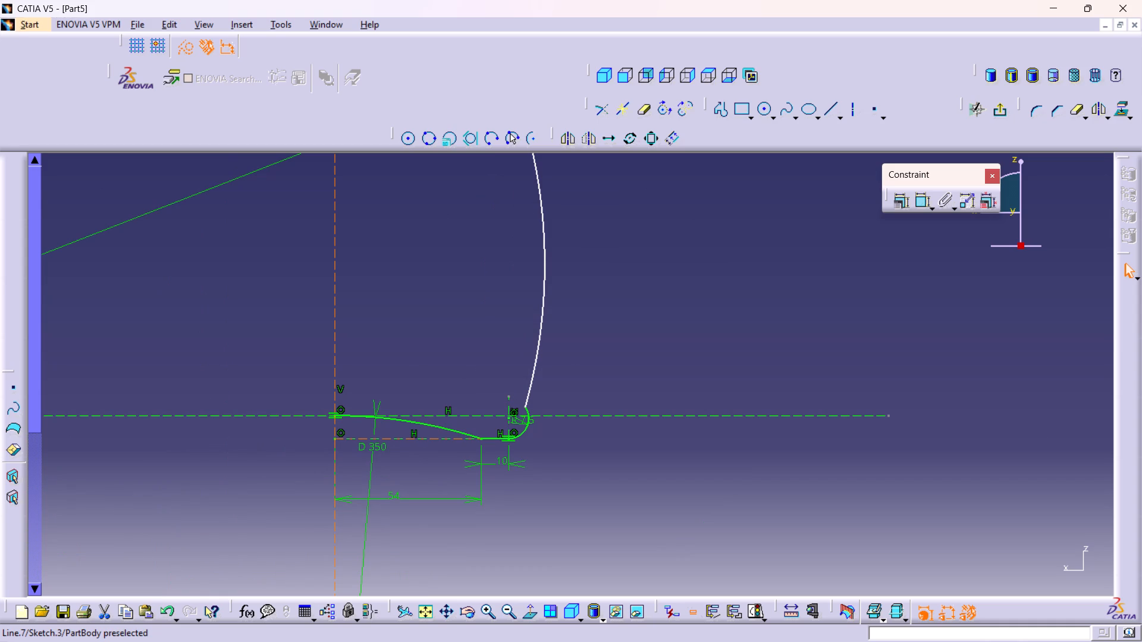
Shift the R 195 side arc slightly upward and outward near its joint with the D 110 neck arc.
middle_drag(401, 276, 432, 558)
middle_drag(445, 416, 445, 591)
middle_drag(418, 484, 431, 533)
drag(509, 493, 511, 462)
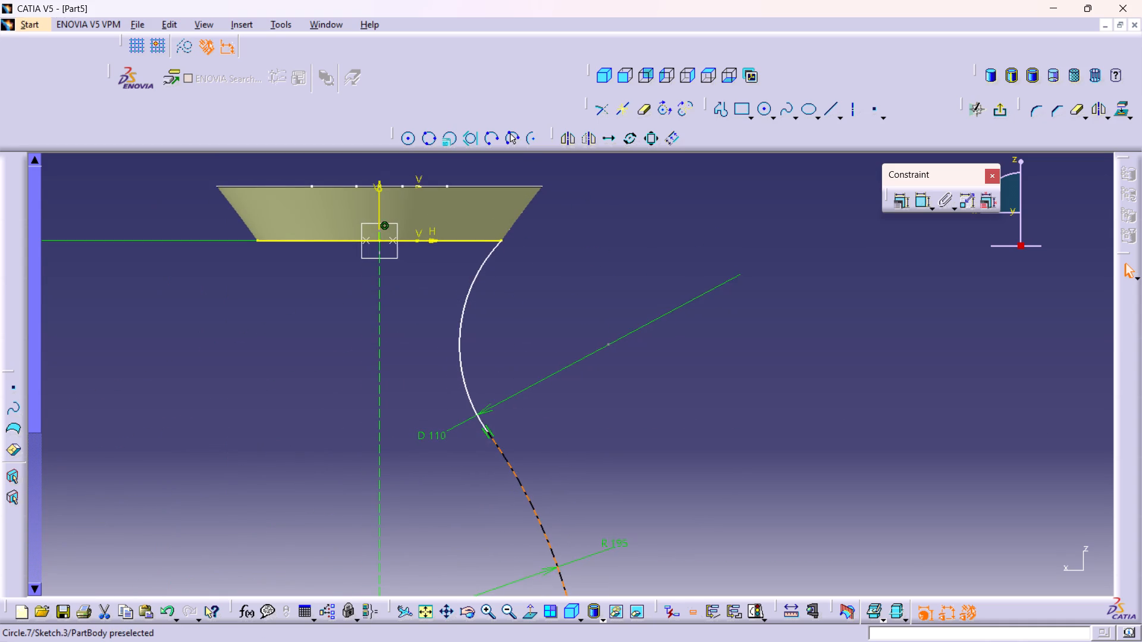
drag(511, 462, 509, 431)
click(589, 433)
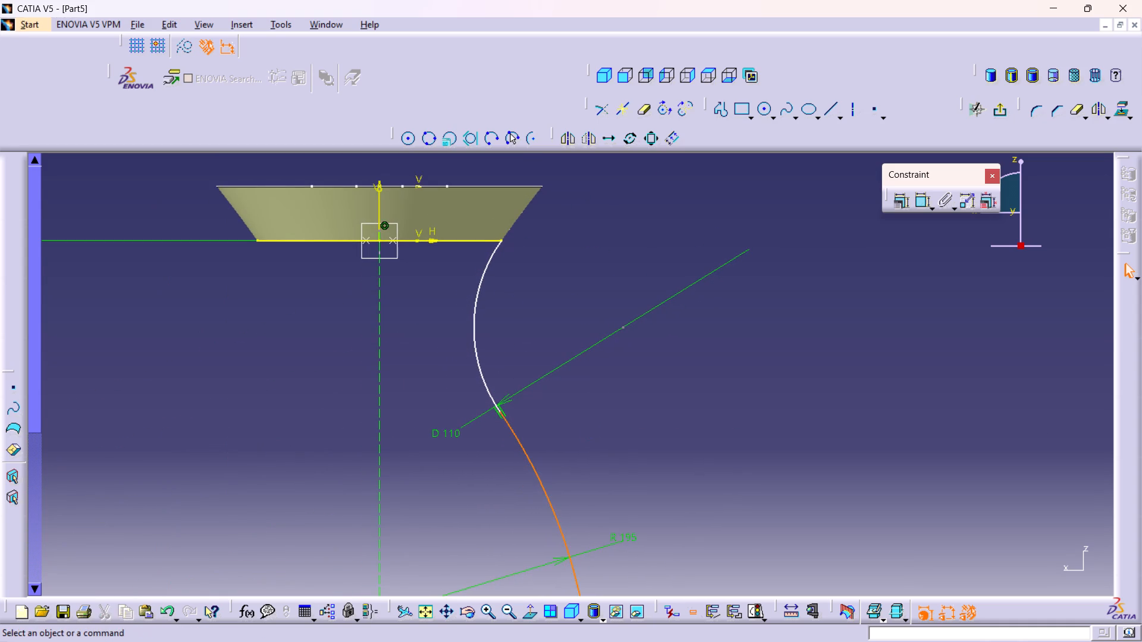
Examine how the reshaped side arc meets the R 7.5 foot arc and the D 110 neck arc.
middle_drag(609, 416, 669, 571)
right_click(609, 416)
middle_drag(680, 546, 648, 494)
middle_drag(567, 433, 526, 350)
right_click(567, 433)
middle_drag(554, 471, 530, 389)
right_click(554, 471)
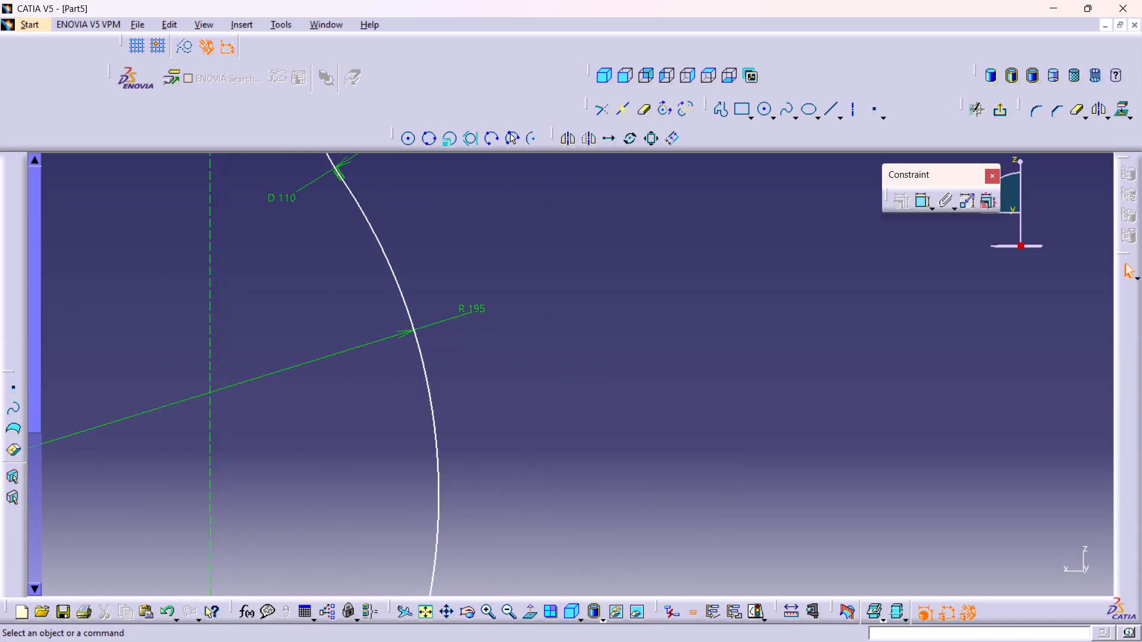
middle_drag(505, 507, 560, 288)
middle_drag(554, 420, 536, 349)
right_click(554, 420)
middle_drag(436, 491, 554, 300)
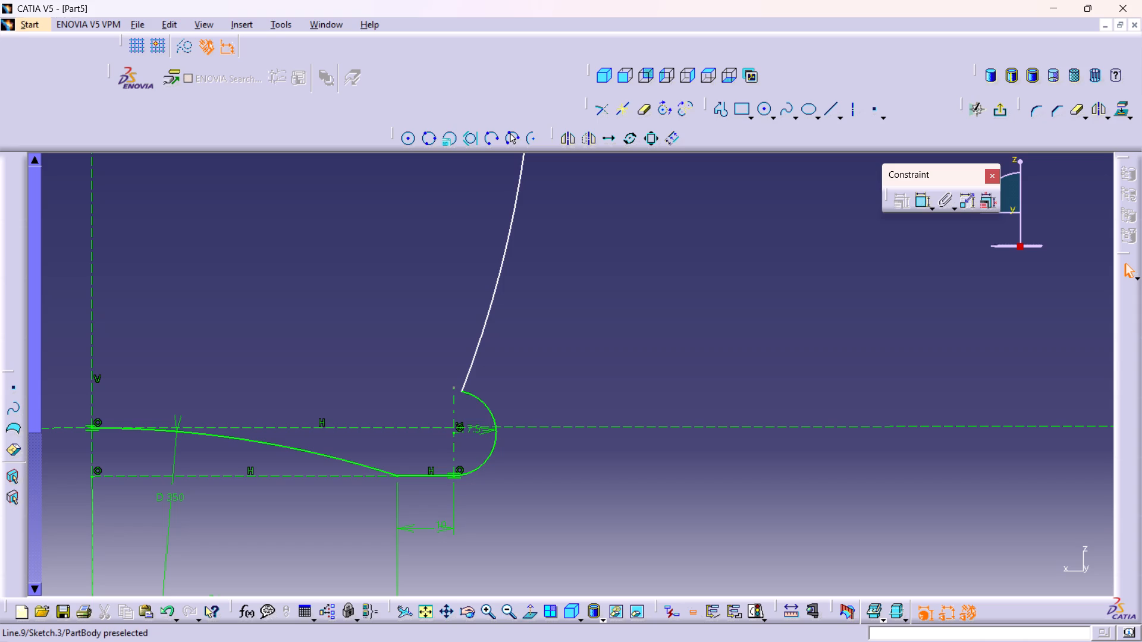
middle_drag(529, 391, 569, 533)
right_click(529, 391)
middle_drag(610, 326, 615, 462)
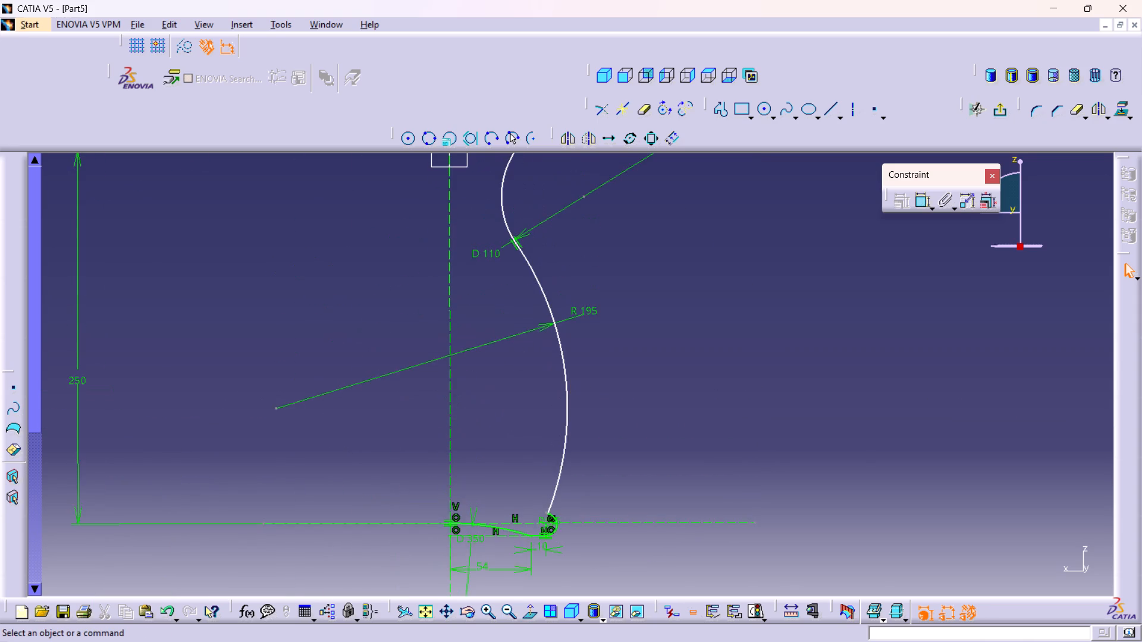
middle_drag(597, 412, 563, 405)
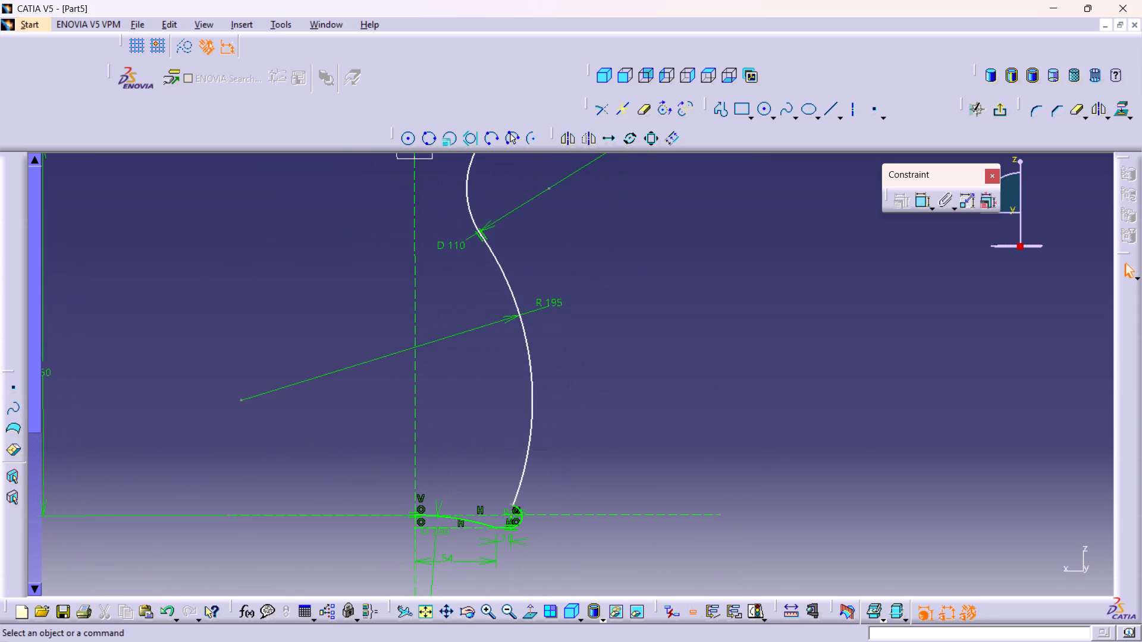
Examine the joint between the large side arc and the R 7.5 foot arc.
middle_drag(562, 477, 520, 405)
right_click(562, 477)
middle_drag(523, 515, 522, 276)
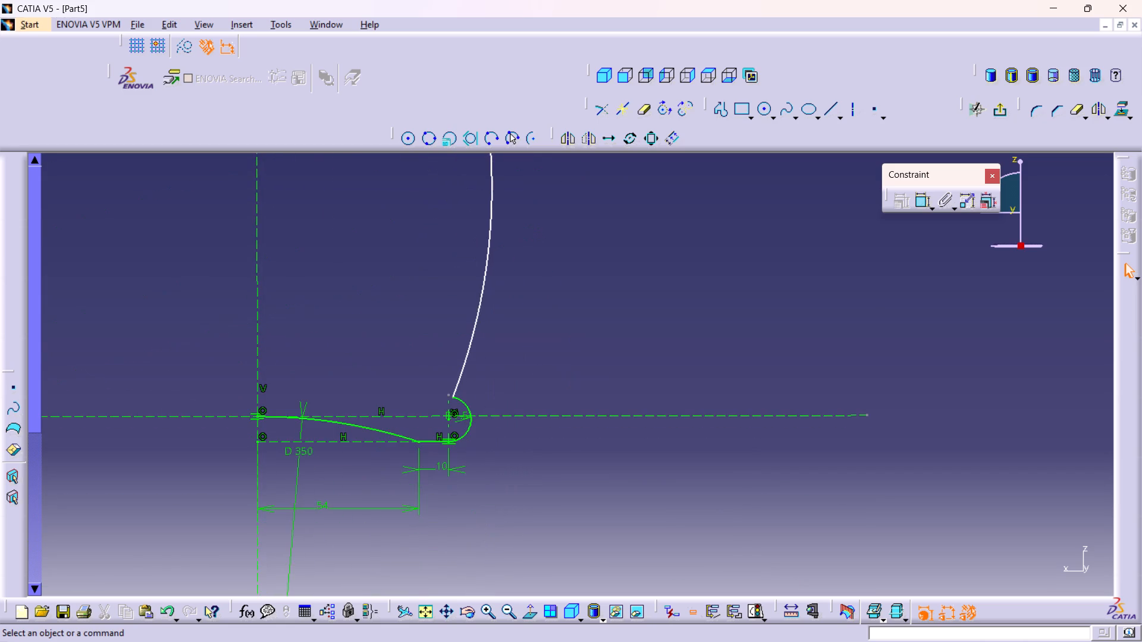
middle_drag(512, 374, 479, 245)
right_click(512, 374)
middle_drag(311, 458, 444, 460)
middle_drag(349, 480, 324, 417)
right_click(349, 480)
middle_drag(290, 470, 547, 389)
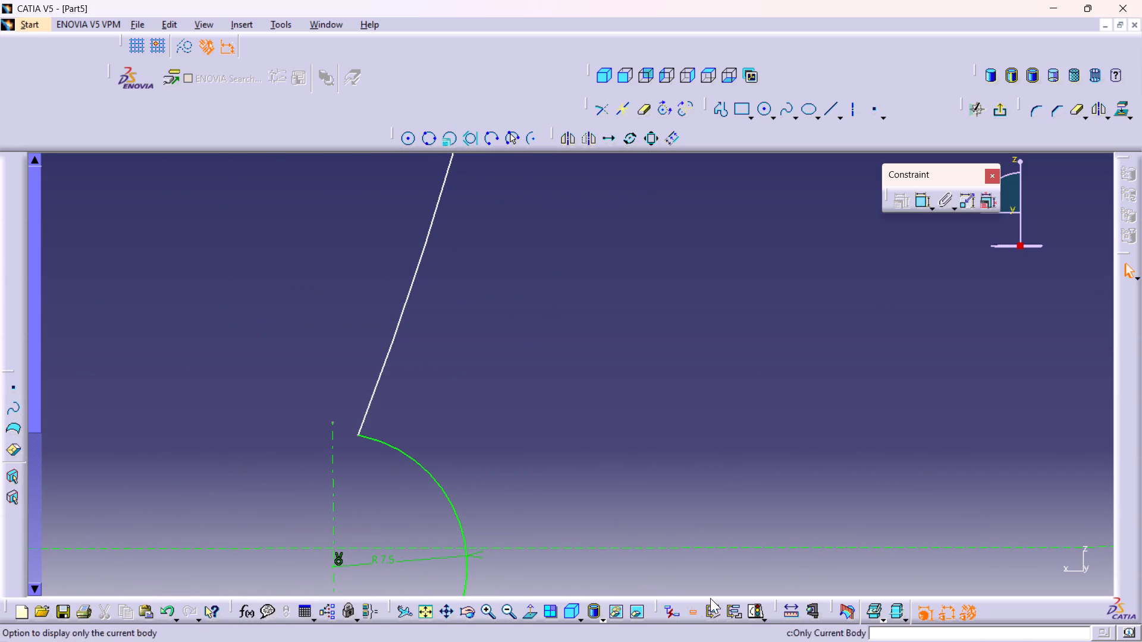
middle_drag(482, 495, 599, 641)
right_click(482, 495)
middle_drag(600, 395, 636, 510)
right_click(600, 395)
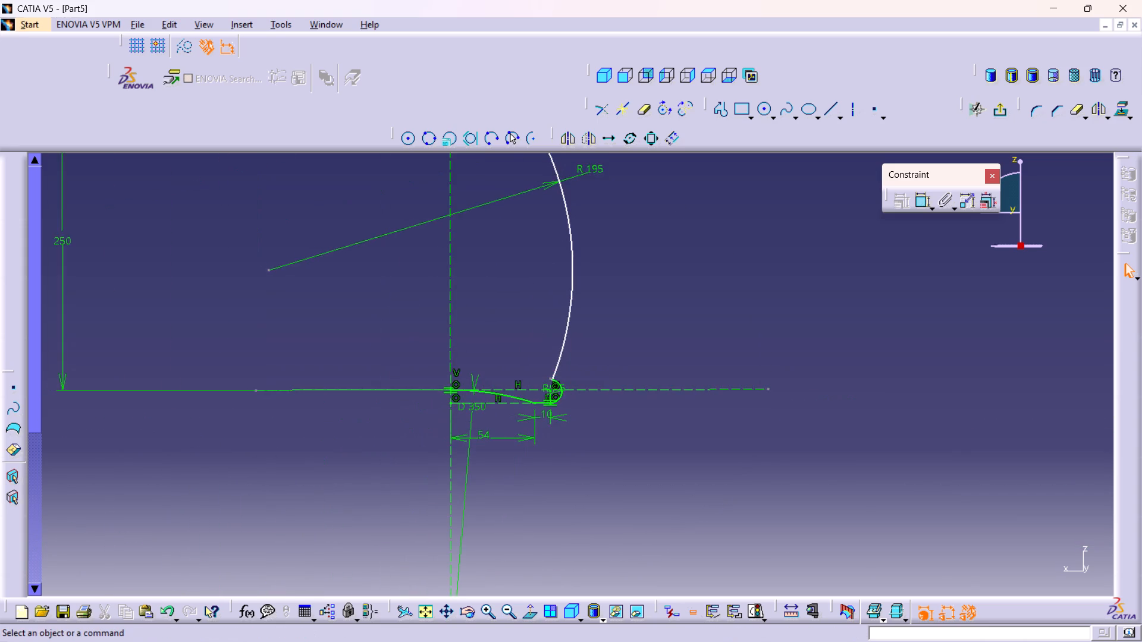
Reposition the D 110 dimension so its arrow and text sit beside the narrowest part of the neck arc.
middle_drag(674, 284, 681, 455)
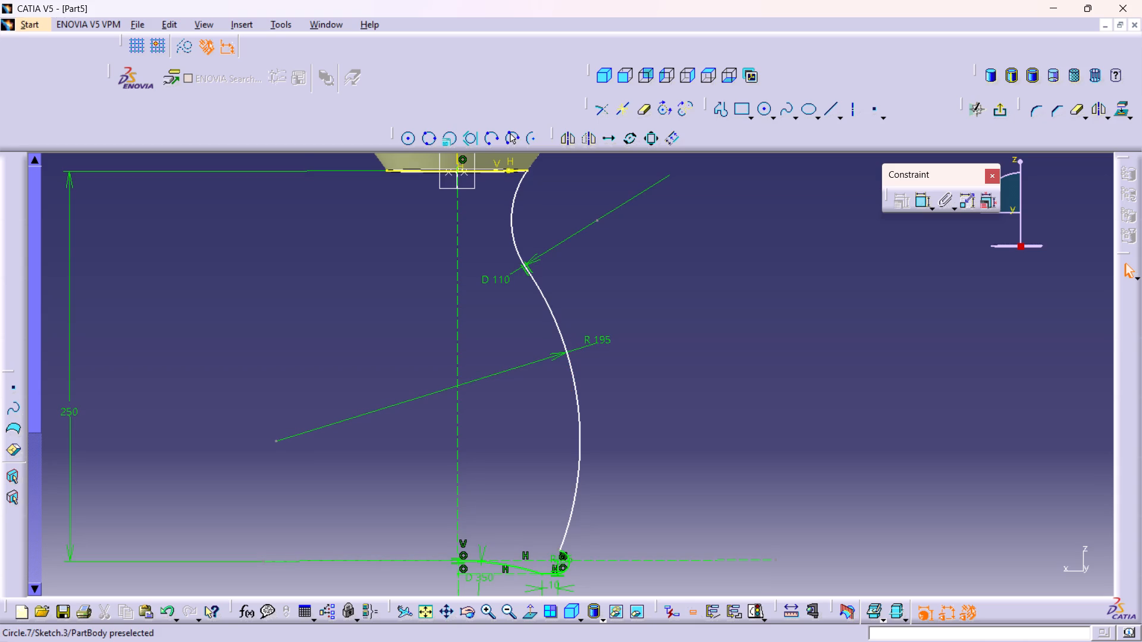
drag(534, 260, 530, 204)
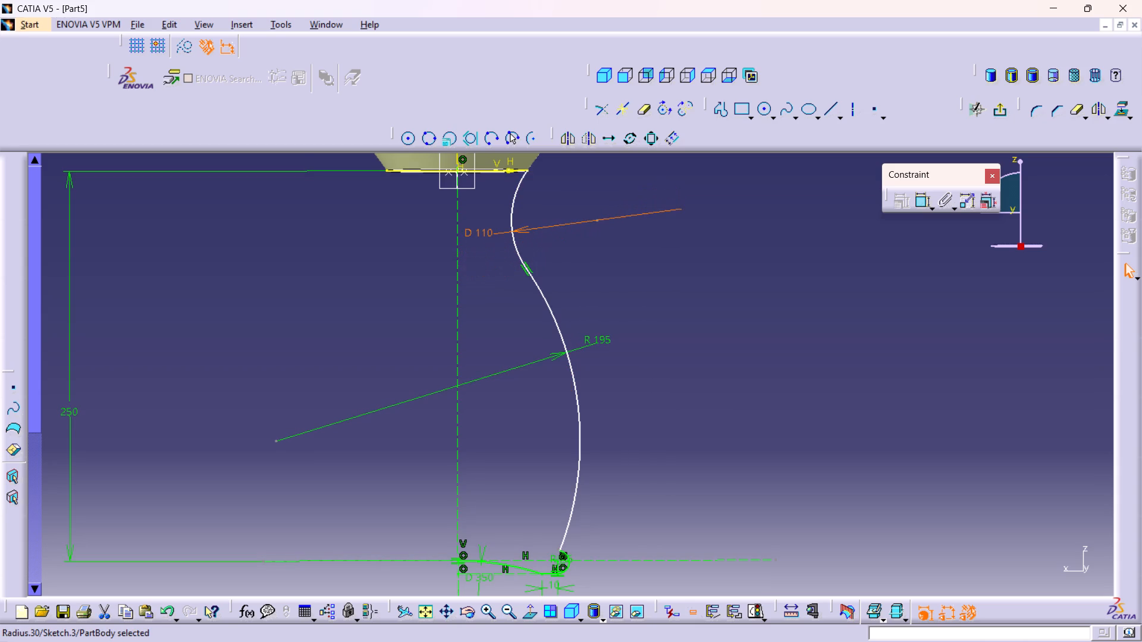
drag(530, 204, 542, 203)
click(592, 288)
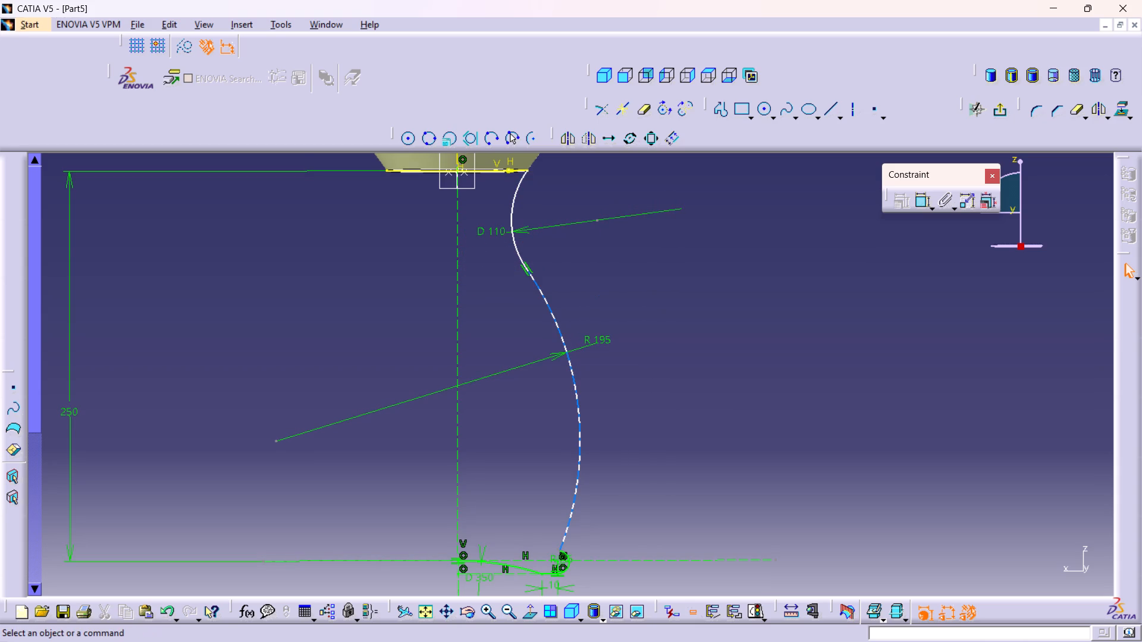
Nudge the R 195 side arc slightly downward along the profile.
click(552, 317)
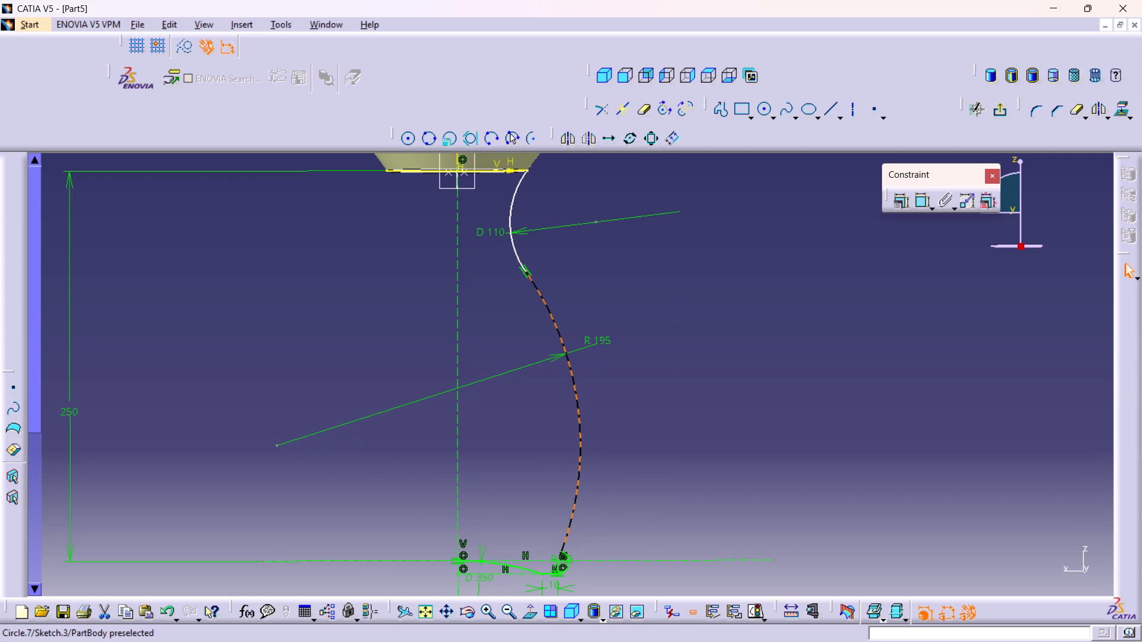
click(628, 537)
Examine how the shifted side arc meets the R 7.5 foot arc at the base of the profile.
middle_drag(569, 564, 554, 528)
right_click(569, 564)
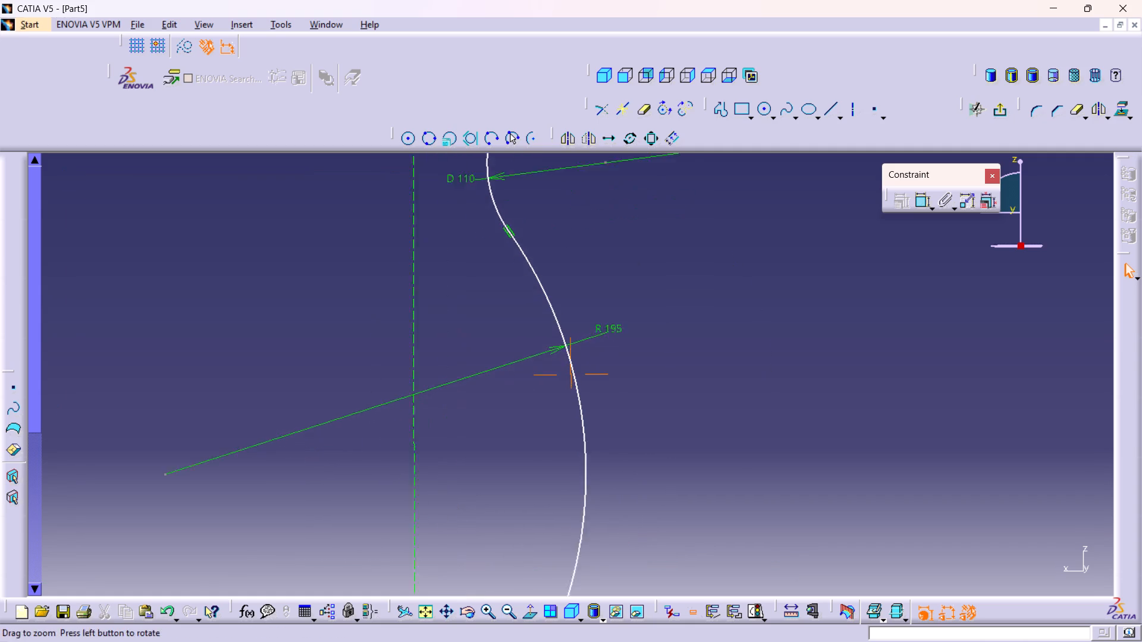
middle_drag(554, 528, 528, 452)
middle_drag(492, 545, 438, 319)
middle_drag(416, 517, 415, 380)
middle_drag(397, 498, 411, 413)
middle_drag(423, 479, 403, 379)
right_click(423, 479)
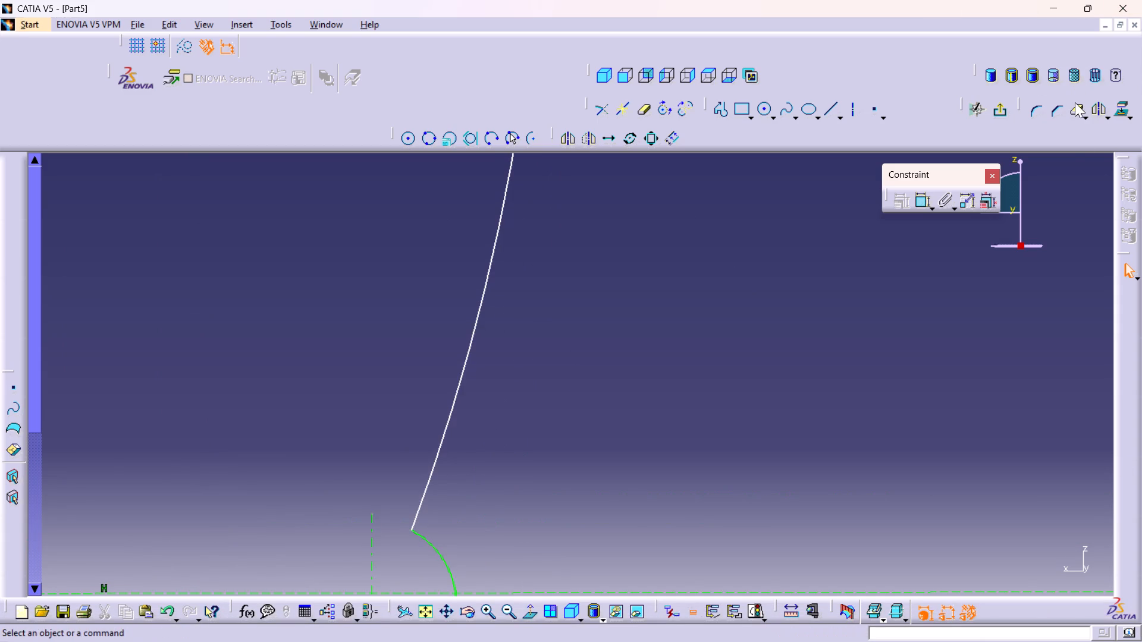
middle_drag(698, 304, 739, 445)
right_click(698, 304)
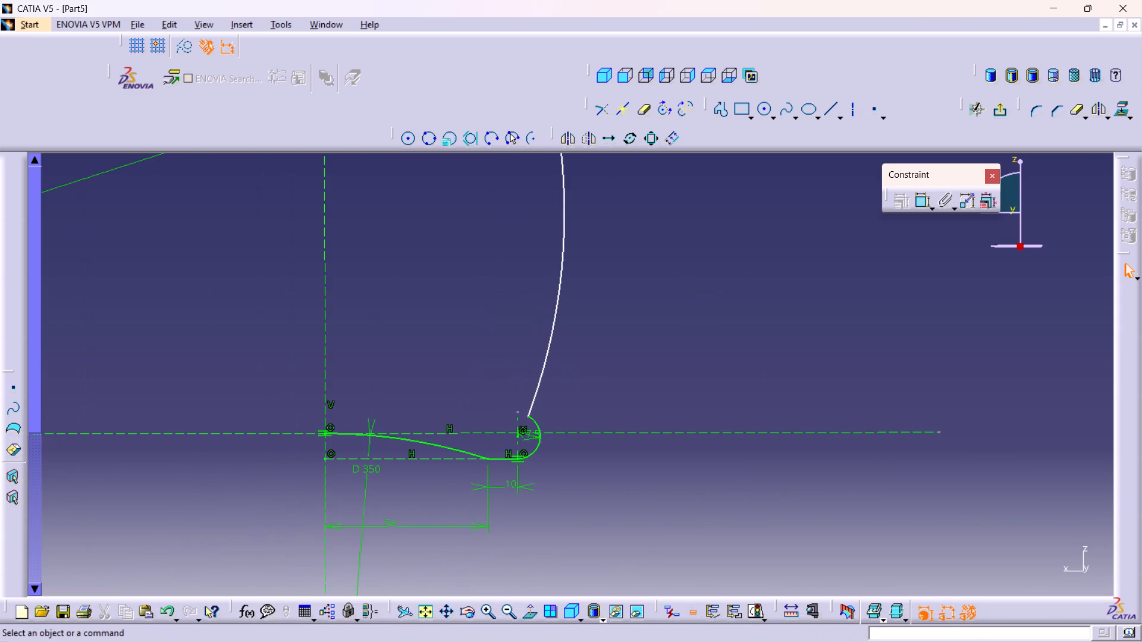
middle_drag(664, 311, 668, 335)
right_click(664, 311)
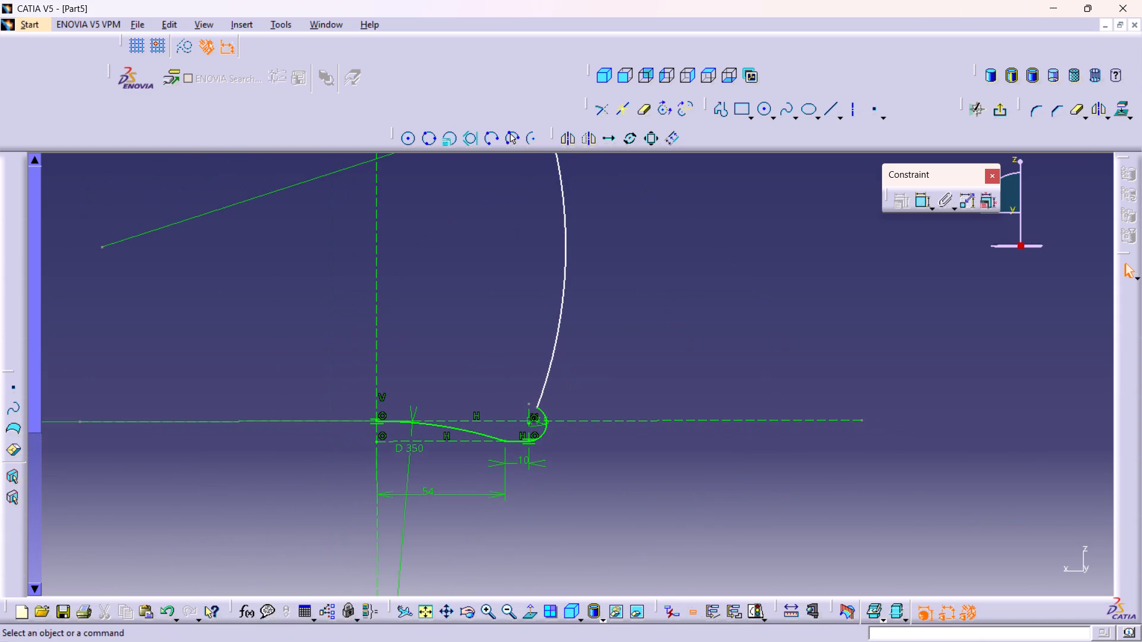
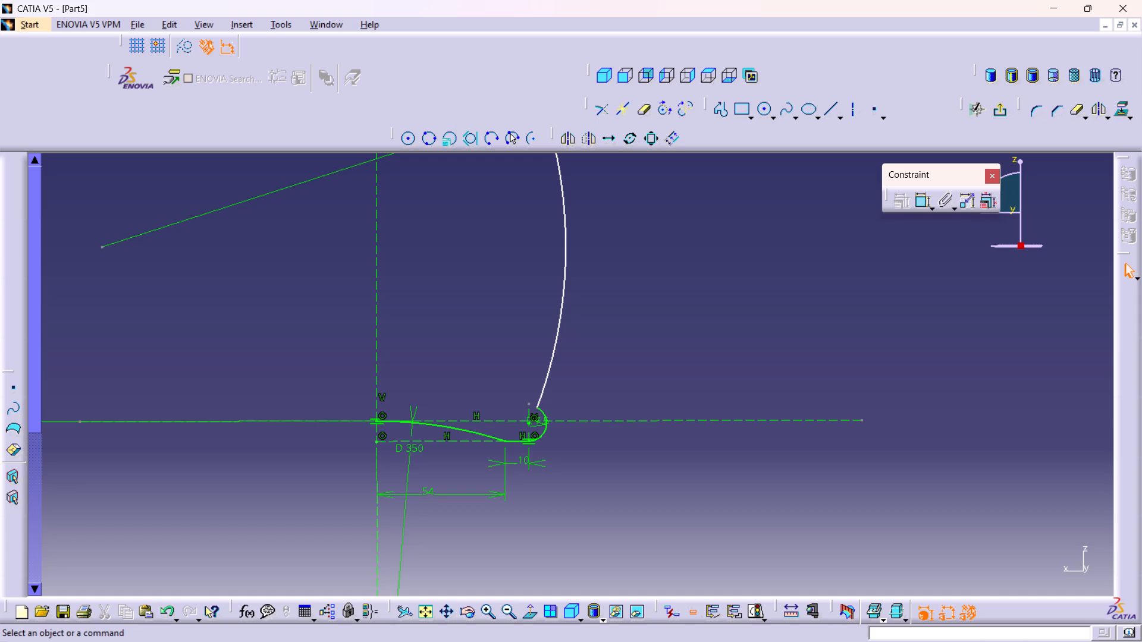
Examine the side profile from the foot arc up through the body and neck to the rim.
middle_drag(656, 295, 677, 388)
right_click(656, 295)
middle_drag(651, 299, 628, 391)
middle_drag(551, 292, 499, 191)
right_click(551, 292)
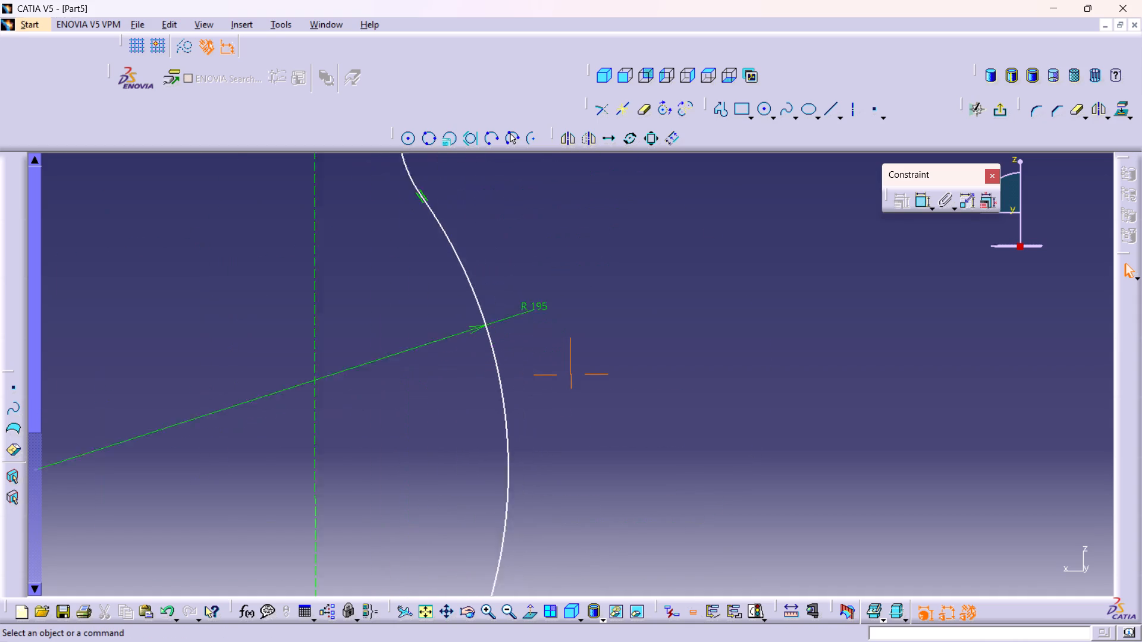
middle_drag(499, 191, 484, 164)
middle_drag(468, 225, 621, 487)
middle_drag(549, 284, 586, 442)
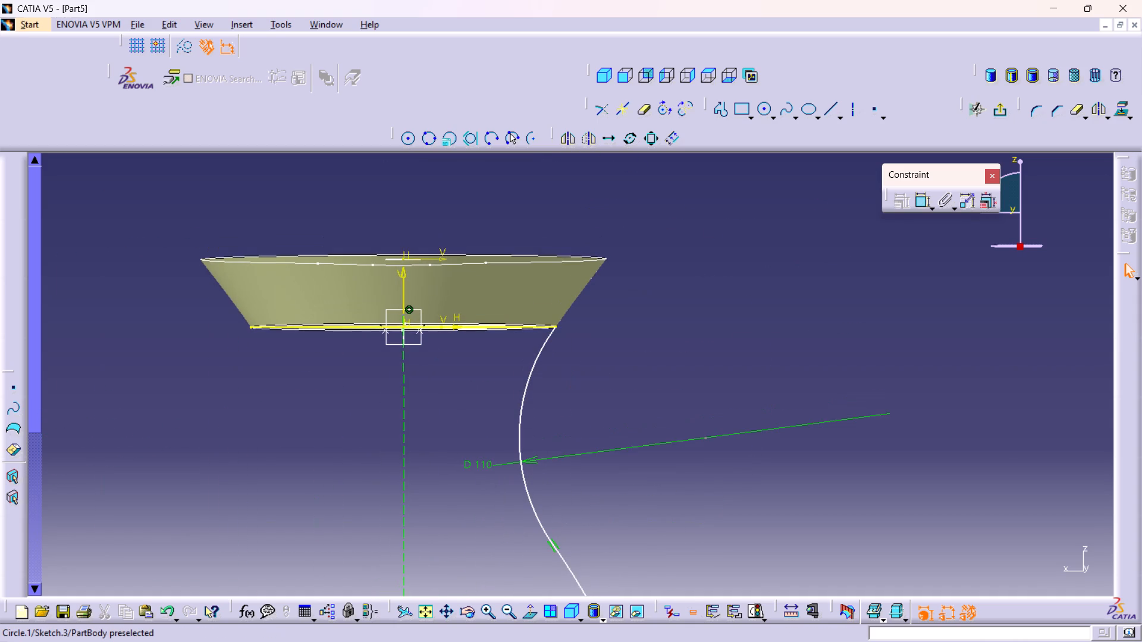
click(531, 619)
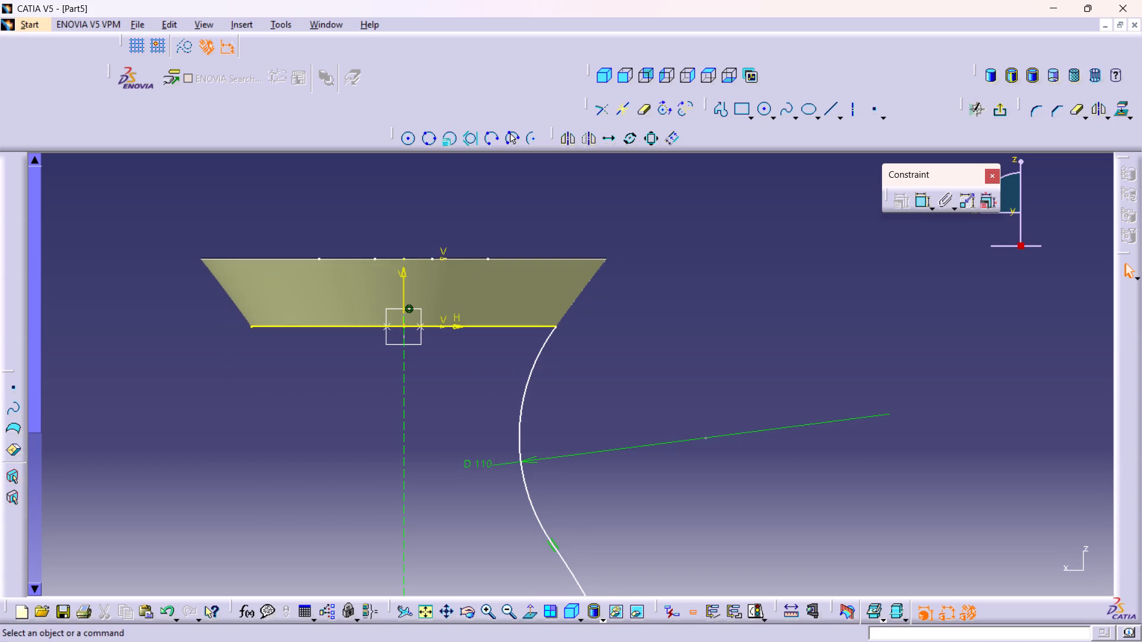
middle_drag(633, 499, 640, 413)
right_click(591, 329)
middle_drag(692, 451, 623, 264)
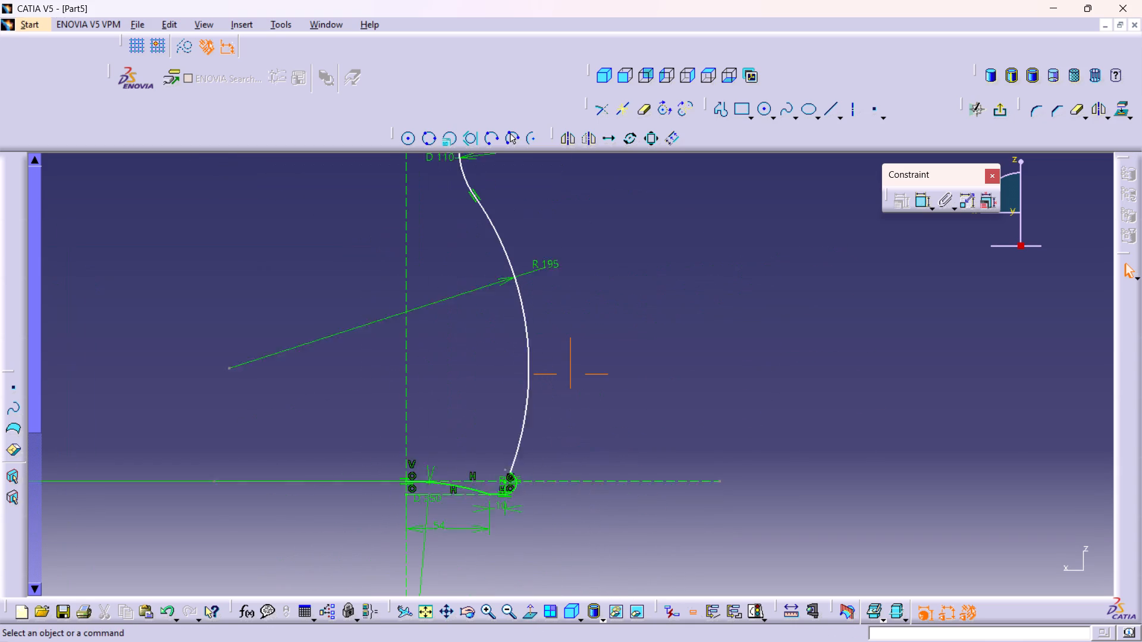
middle_drag(623, 264, 620, 197)
right_click(623, 239)
middle_drag(579, 380, 608, 256)
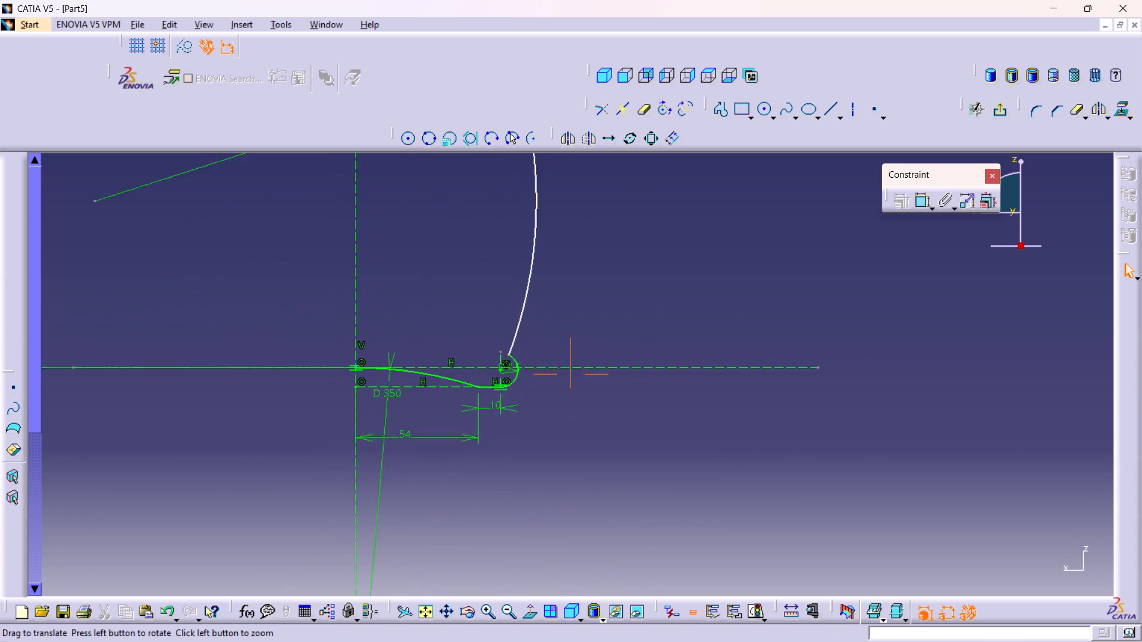
middle_drag(608, 256, 611, 250)
middle_drag(571, 319, 533, 137)
right_click(571, 319)
middle_drag(439, 289, 593, 423)
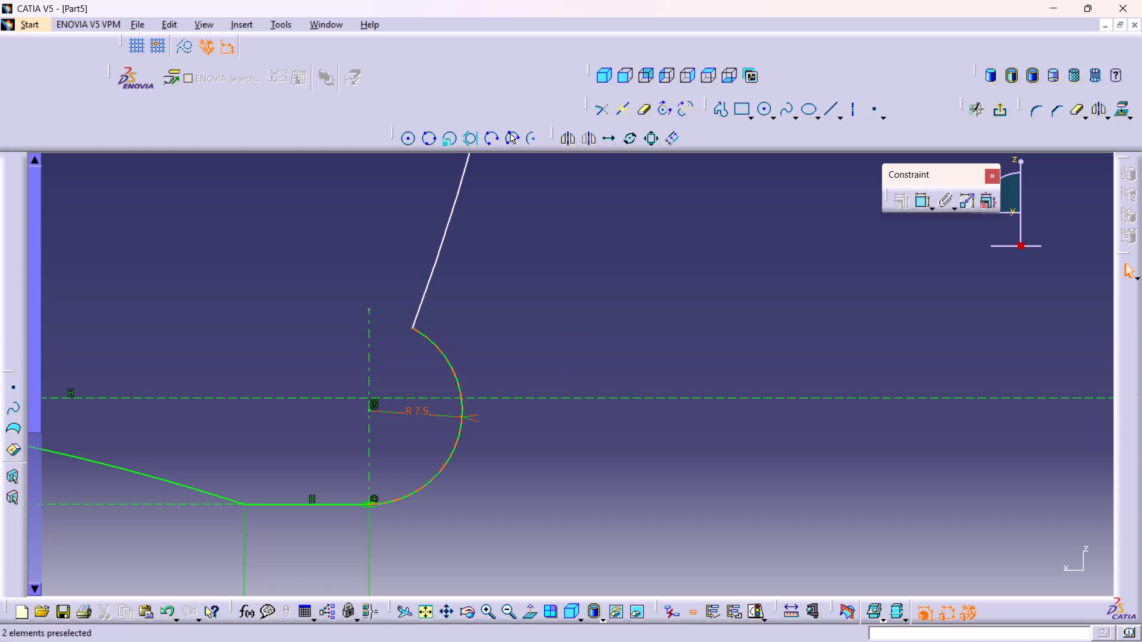
middle_drag(278, 460, 432, 470)
right_click(400, 435)
scroll(432, 470, up, 1)
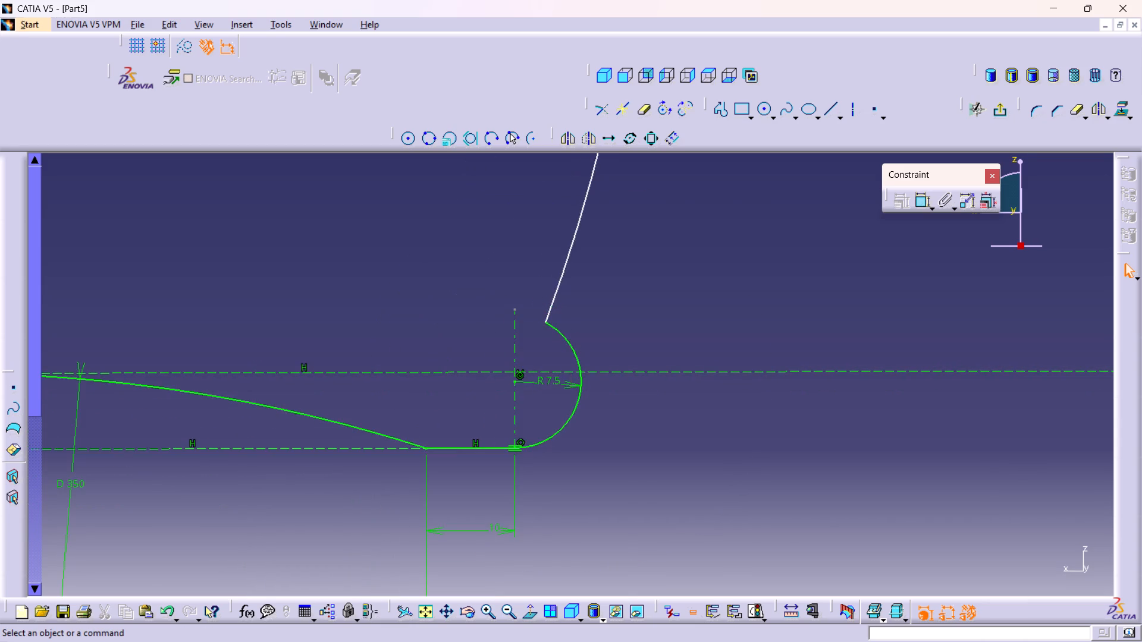
middle_drag(259, 454, 463, 439)
middle_drag(303, 442, 398, 445)
right_click(398, 445)
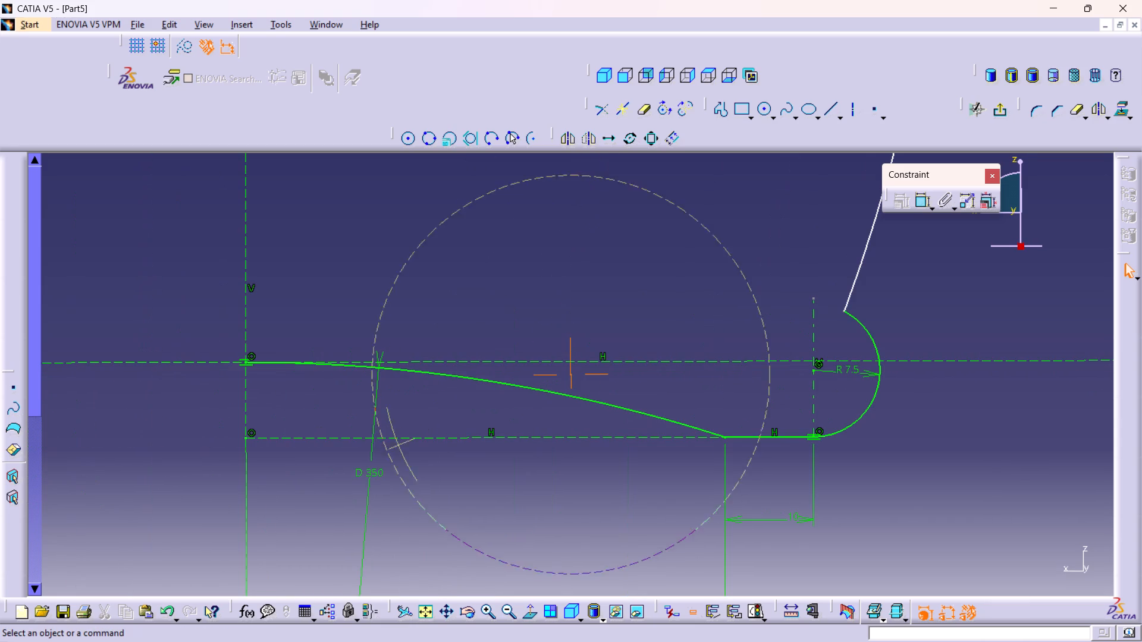
middle_drag(398, 445, 421, 539)
middle_drag(503, 279, 470, 409)
middle_drag(555, 317, 475, 458)
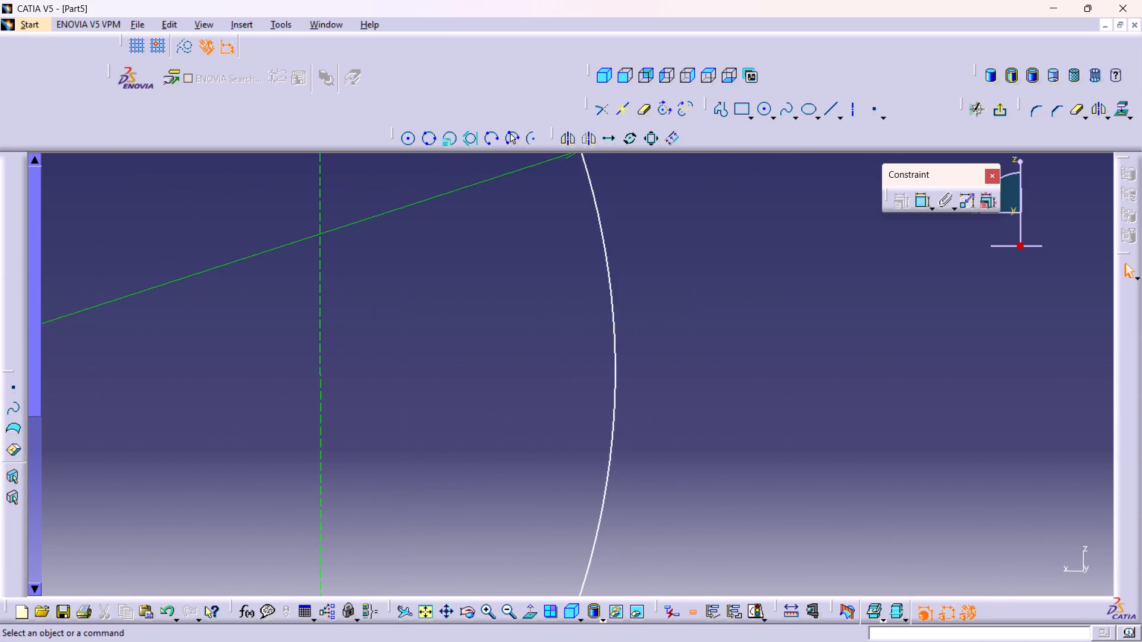
middle_drag(511, 398, 497, 458)
middle_drag(539, 351, 575, 476)
right_click(539, 351)
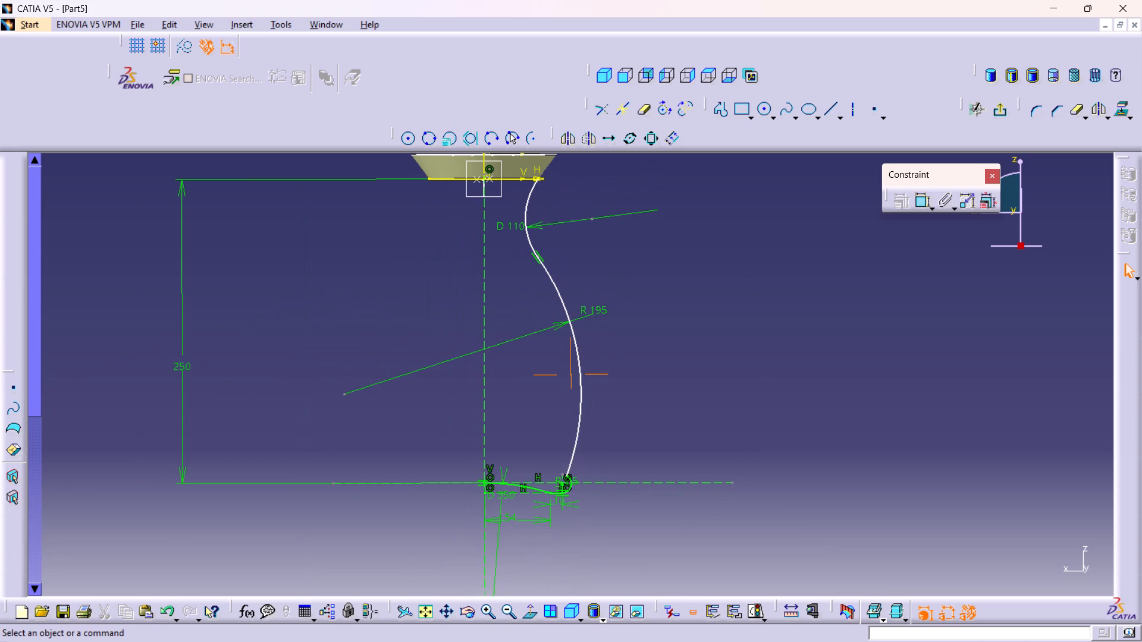
middle_drag(575, 476, 573, 462)
middle_drag(523, 281, 481, 416)
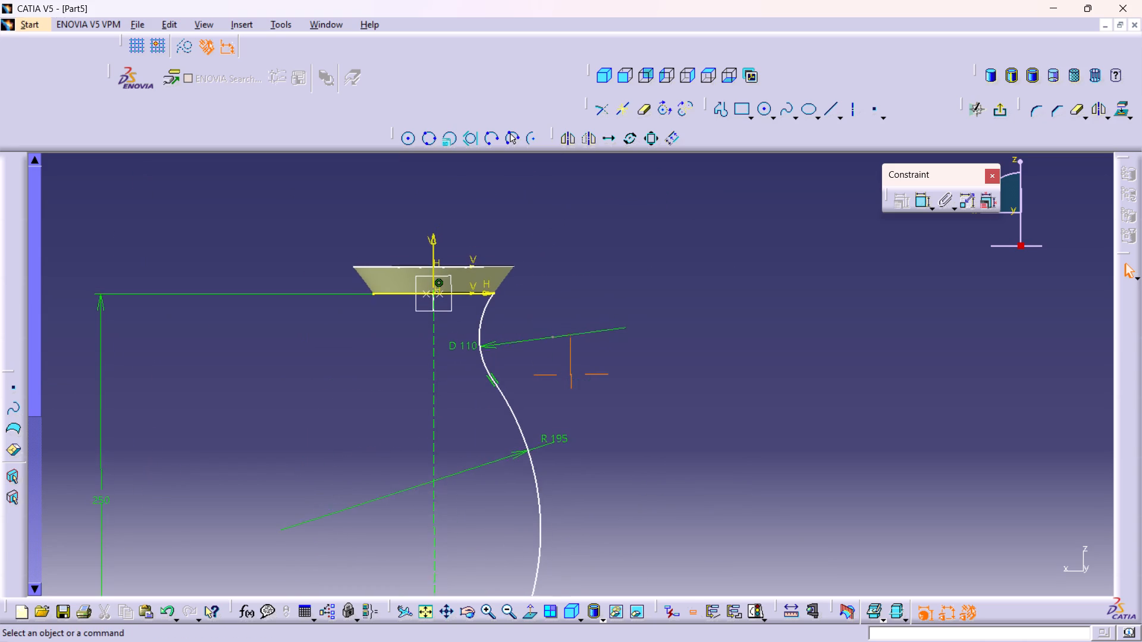
middle_drag(481, 416, 481, 417)
Dimension the horizontal distance from the vertical axis to the joint between the neck and side arcs, setting it to 45 mm.
double_click(922, 200)
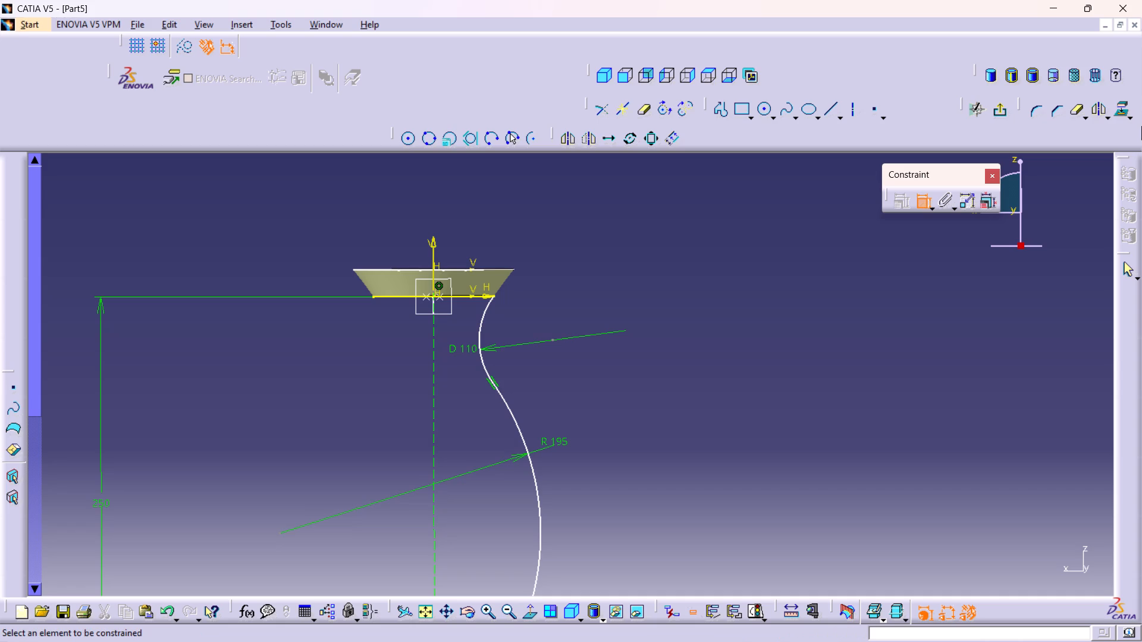
middle_drag(702, 447, 733, 374)
middle_drag(735, 418, 717, 398)
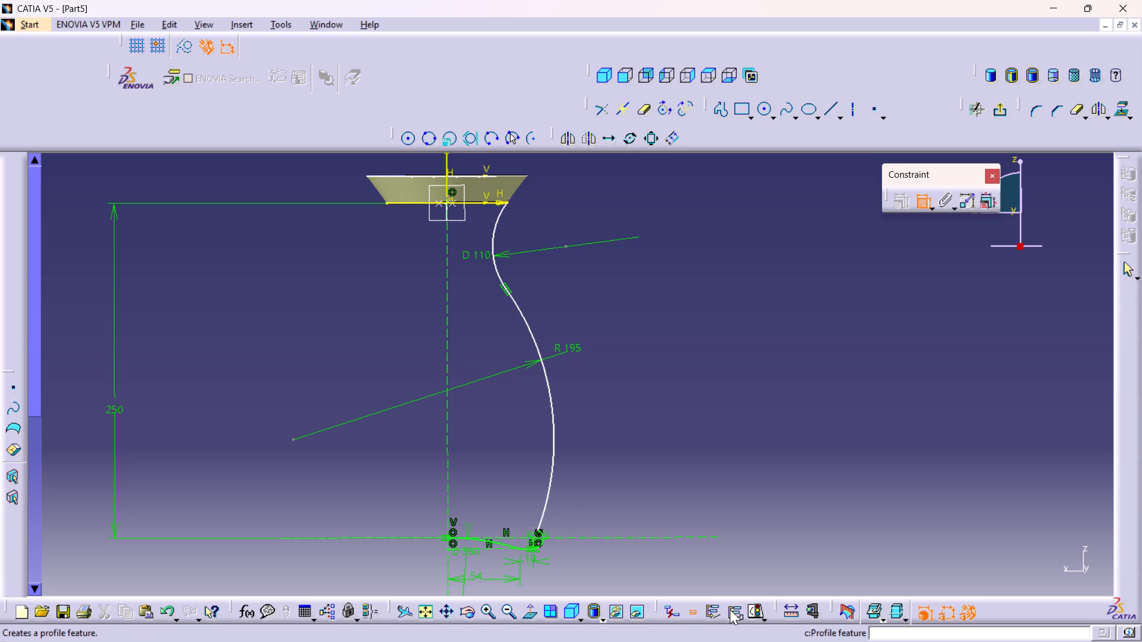
scroll(730, 609, up, 2)
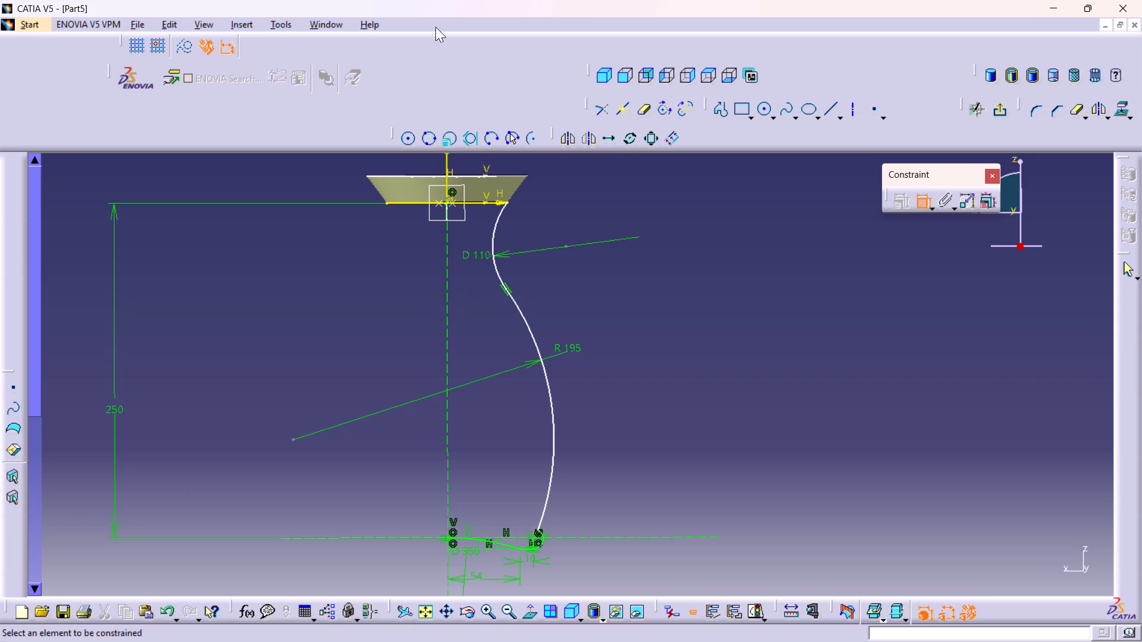
click(505, 287)
click(444, 287)
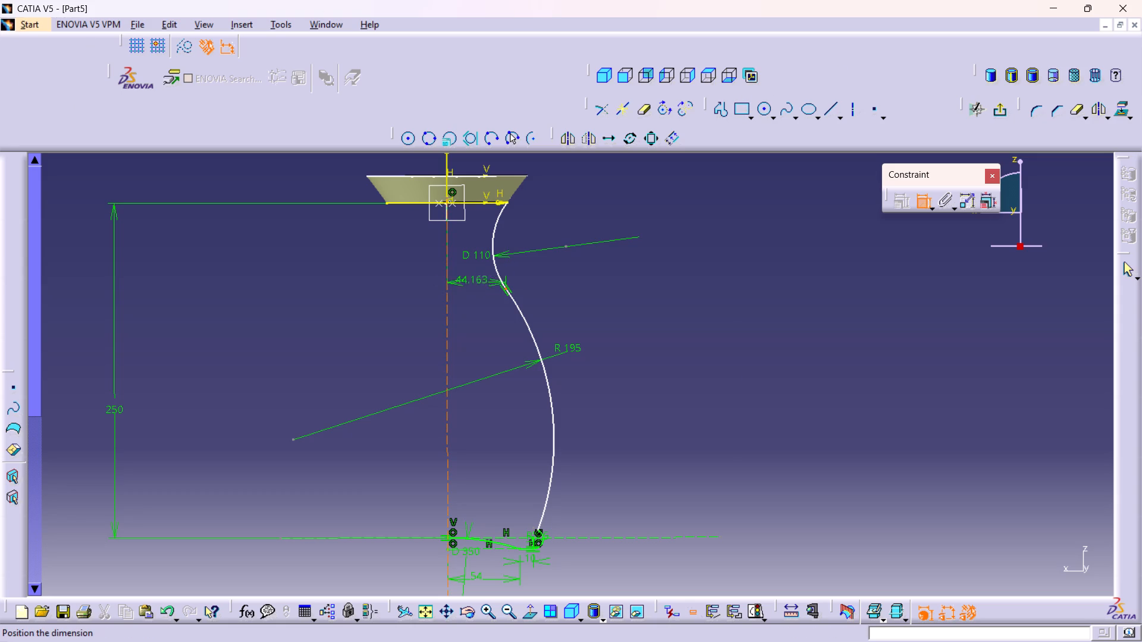
click(478, 297)
double_click(470, 295)
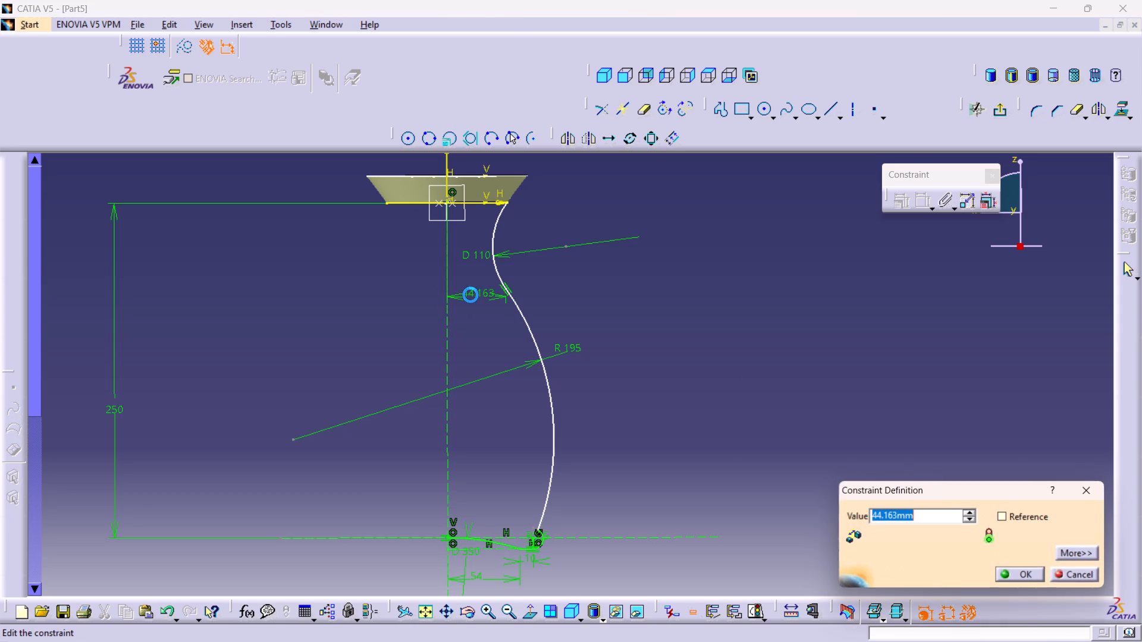
text(45)
key(Return)
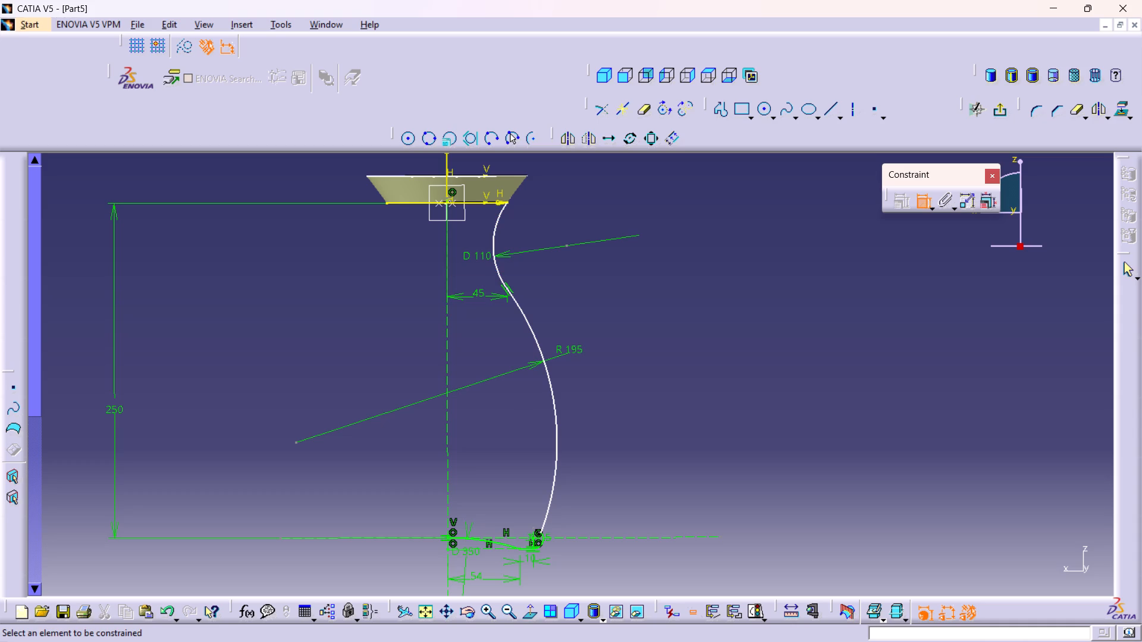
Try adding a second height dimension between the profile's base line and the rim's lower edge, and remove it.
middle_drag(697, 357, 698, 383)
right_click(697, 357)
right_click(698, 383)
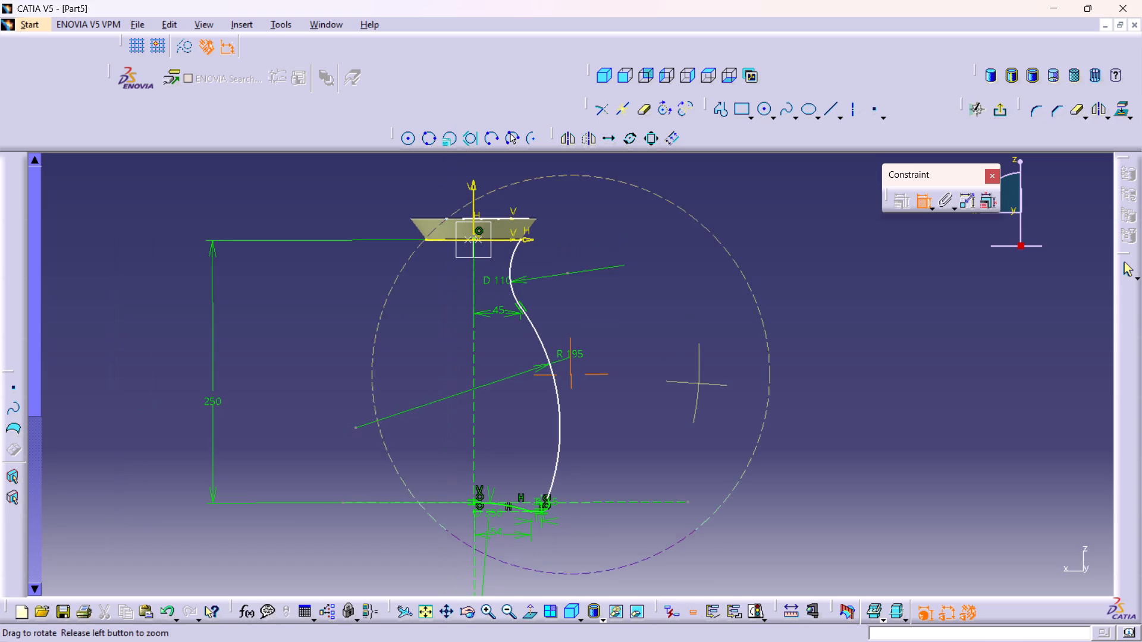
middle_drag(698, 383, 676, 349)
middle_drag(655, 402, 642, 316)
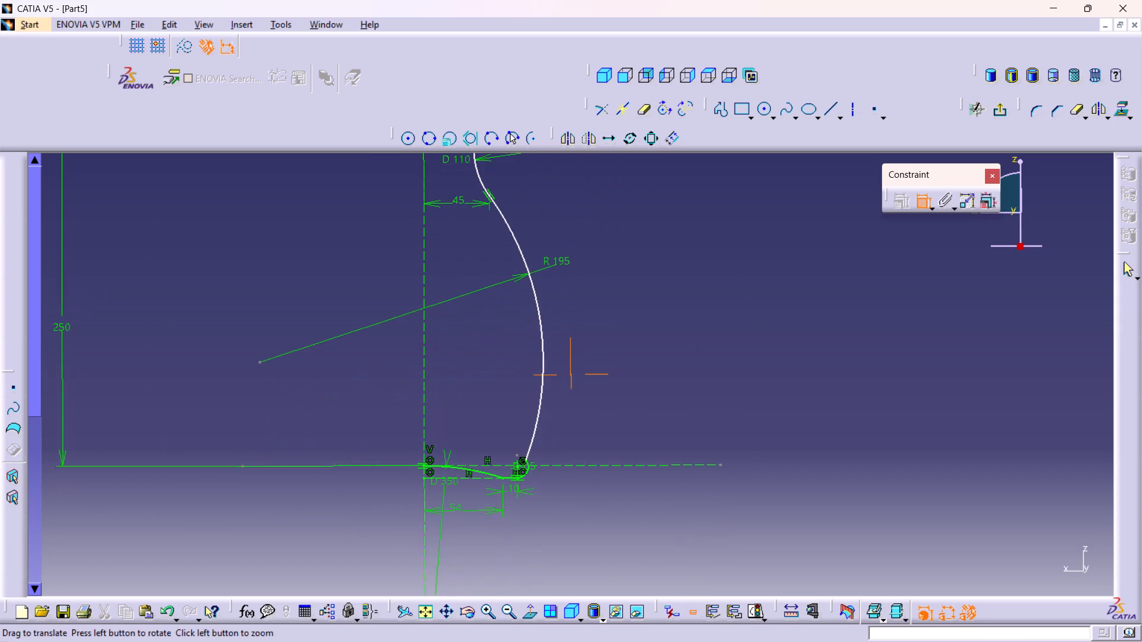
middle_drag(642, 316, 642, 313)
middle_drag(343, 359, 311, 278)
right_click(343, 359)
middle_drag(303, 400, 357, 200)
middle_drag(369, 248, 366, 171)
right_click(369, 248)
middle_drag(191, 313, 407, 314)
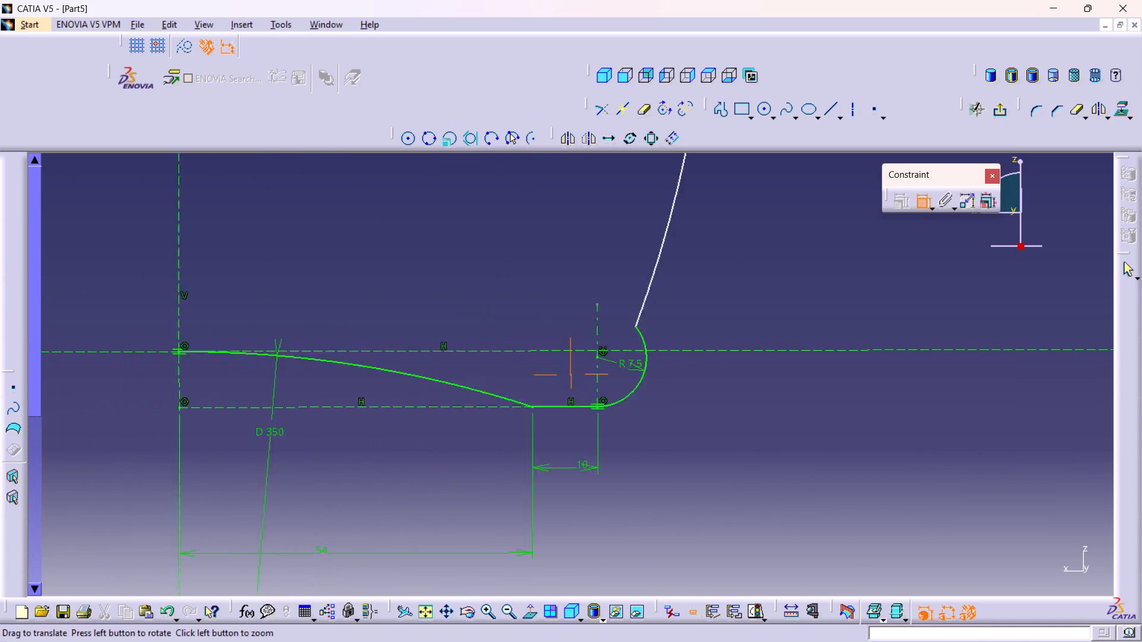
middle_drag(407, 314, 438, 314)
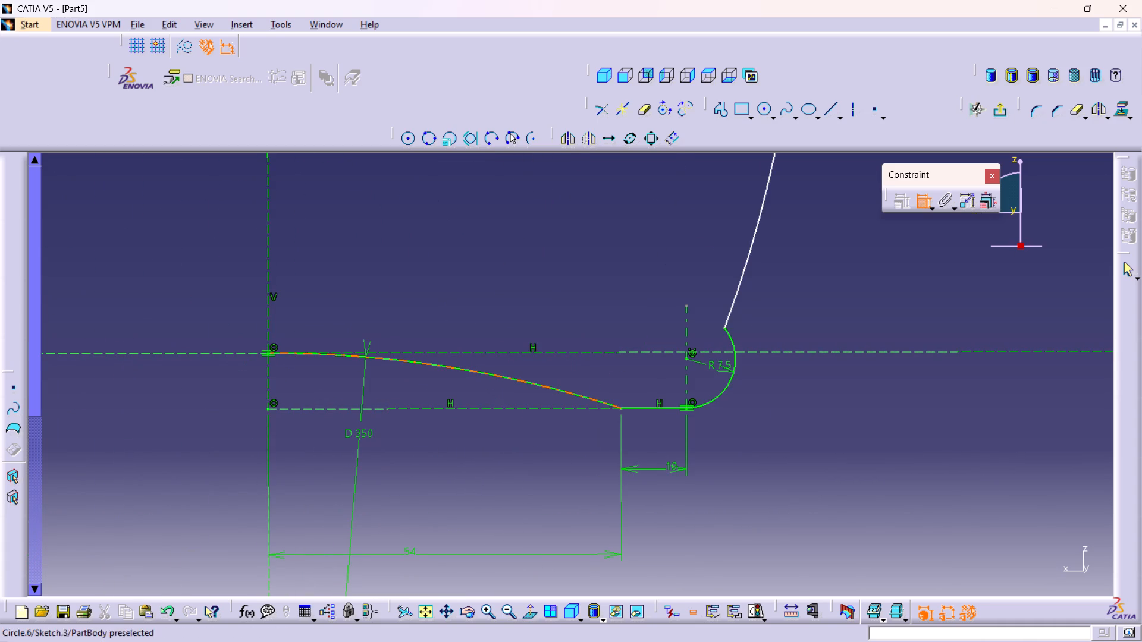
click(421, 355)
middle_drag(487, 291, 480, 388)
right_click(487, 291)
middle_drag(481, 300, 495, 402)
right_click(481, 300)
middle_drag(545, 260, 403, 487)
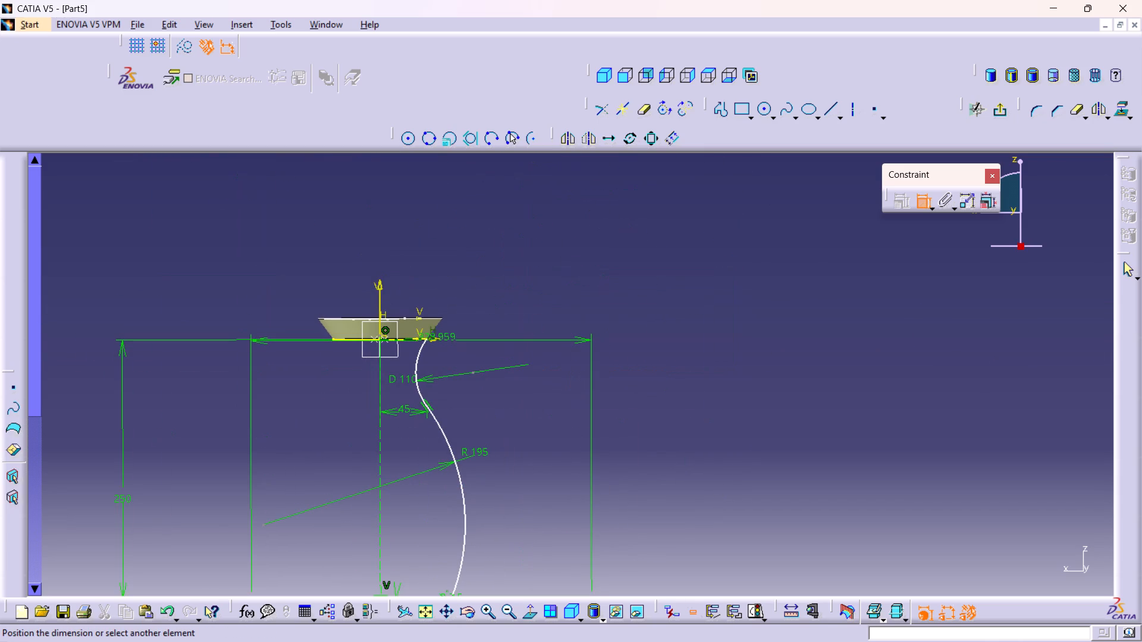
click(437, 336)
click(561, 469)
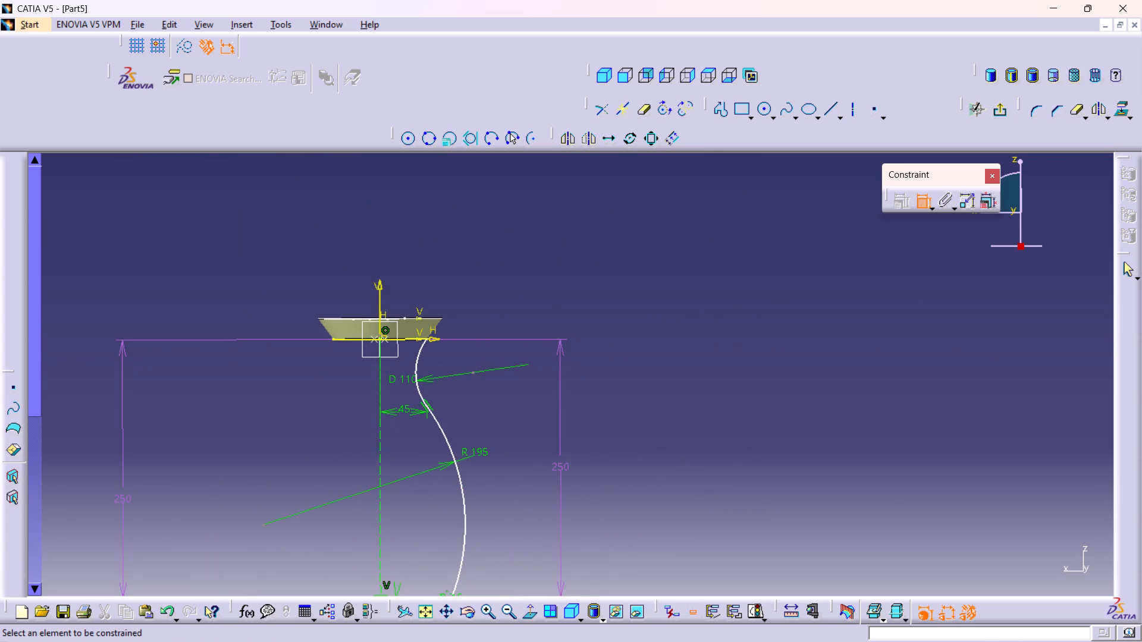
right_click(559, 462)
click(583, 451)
Examine the lower body and its joint with the foot arc in the profile sketch.
middle_drag(522, 418, 542, 465)
right_click(522, 418)
scroll(547, 462, up, 1)
middle_drag(547, 462, 521, 359)
middle_drag(501, 374, 462, 271)
right_click(501, 374)
middle_drag(394, 382, 492, 384)
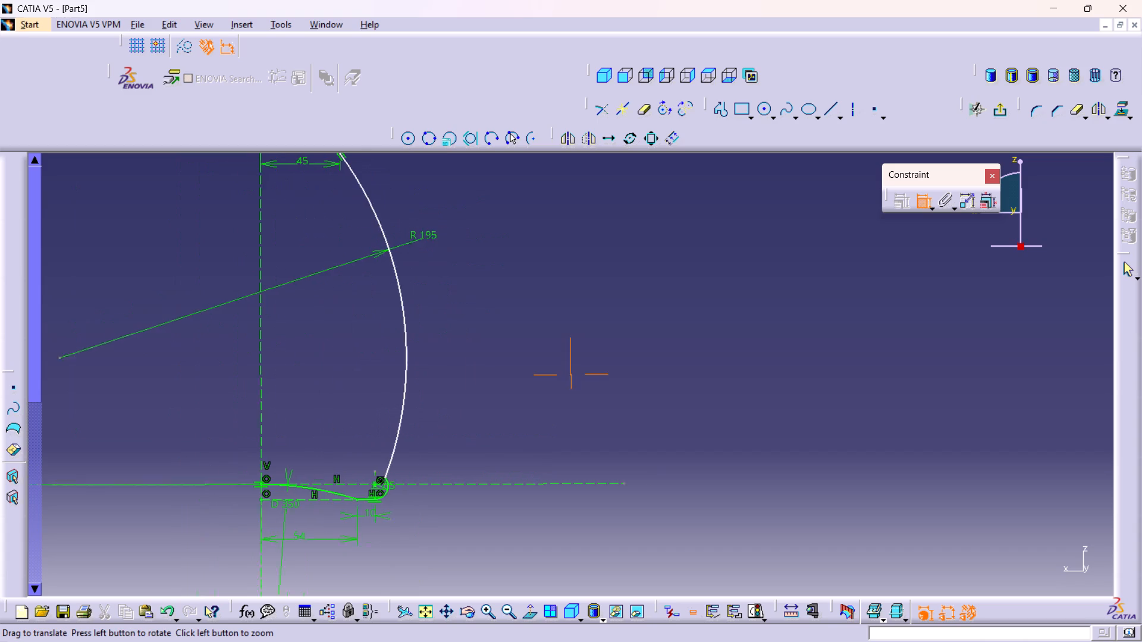
middle_drag(492, 384, 509, 385)
middle_drag(474, 408, 453, 354)
right_click(474, 408)
middle_drag(394, 442, 502, 355)
Dimension the vertical distance from the rim's lower edge to the joint between the neck and side arcs, setting it to 63 mm.
middle_drag(503, 371, 538, 516)
middle_drag(538, 395, 554, 536)
middle_drag(556, 422, 554, 445)
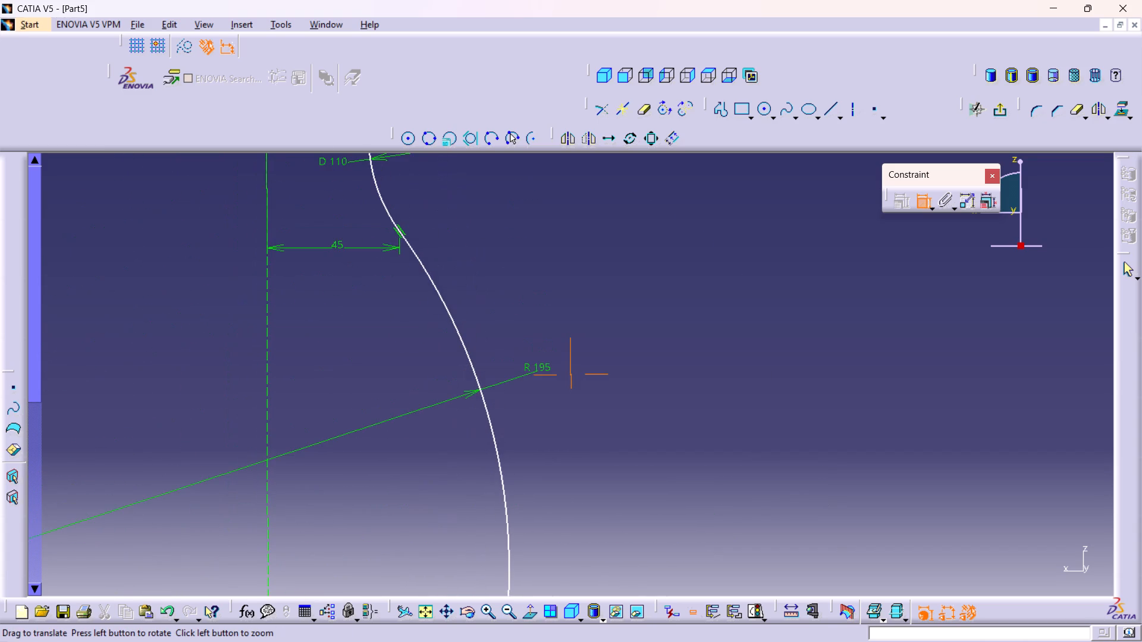
middle_drag(554, 445, 581, 502)
right_click(554, 445)
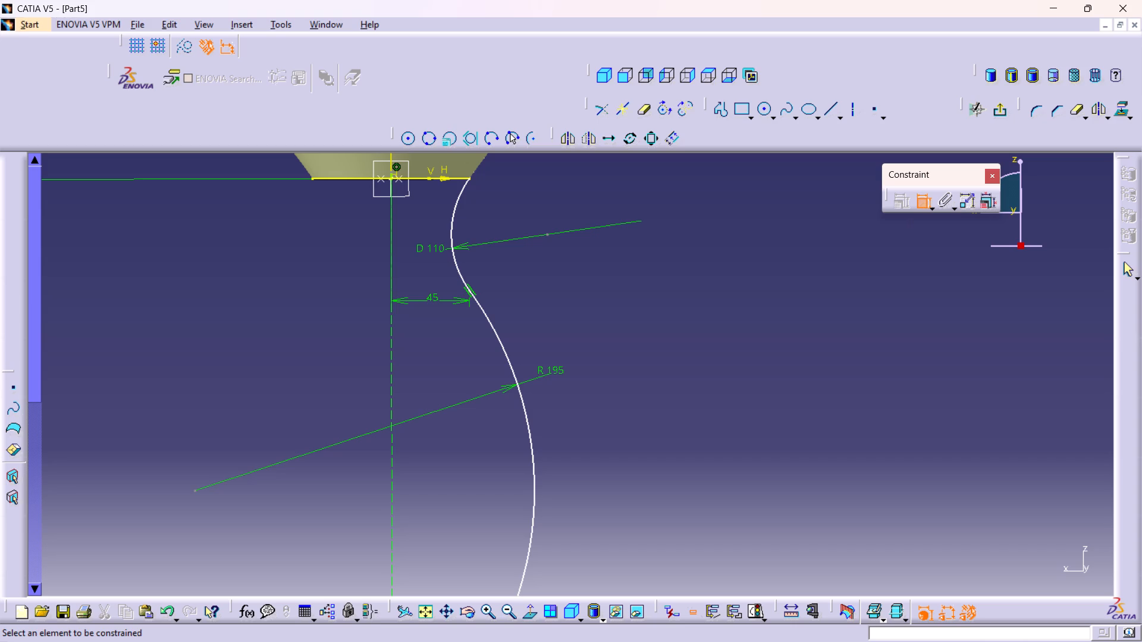
click(456, 180)
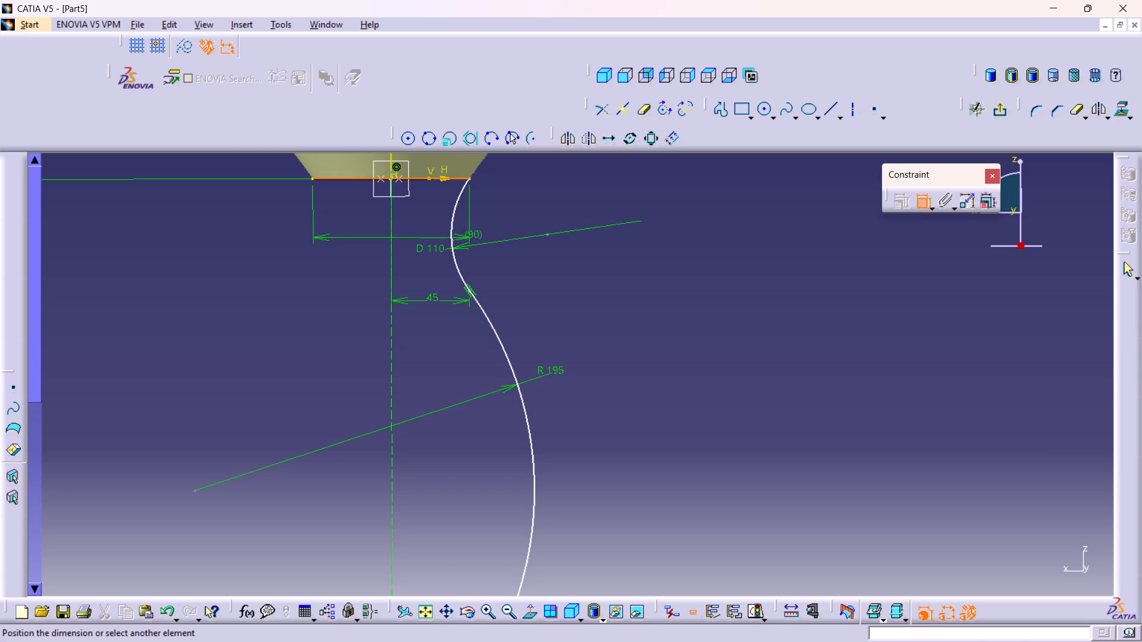
click(471, 290)
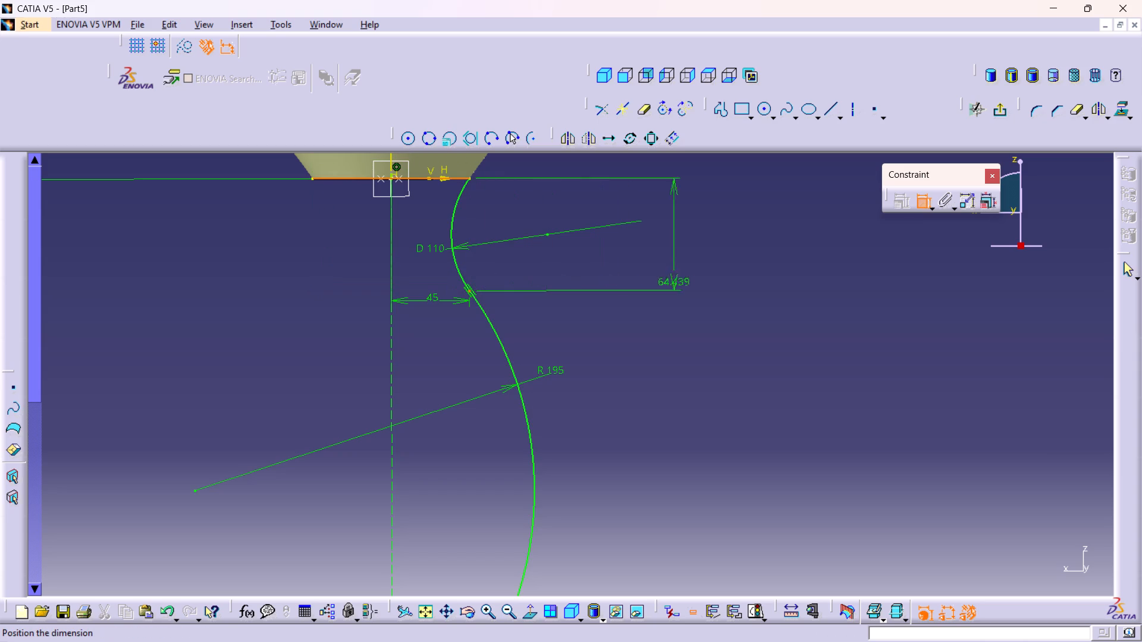
click(699, 257)
double_click(696, 256)
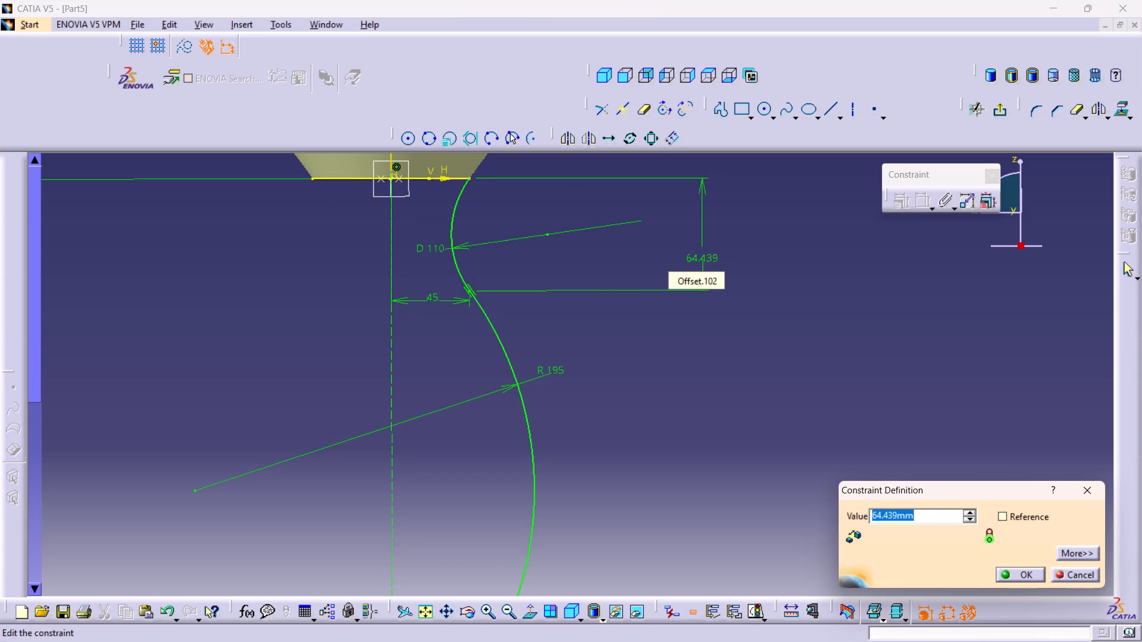
text(63)
key(Return)
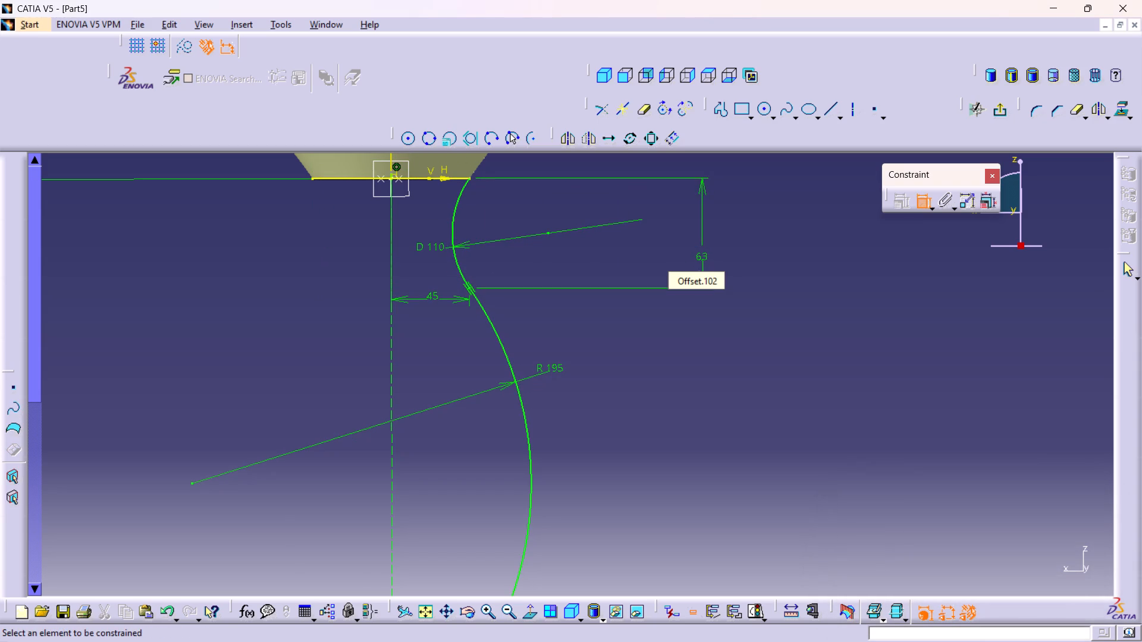
Exit the profile sketch and return to the 3D part.
click(1000, 108)
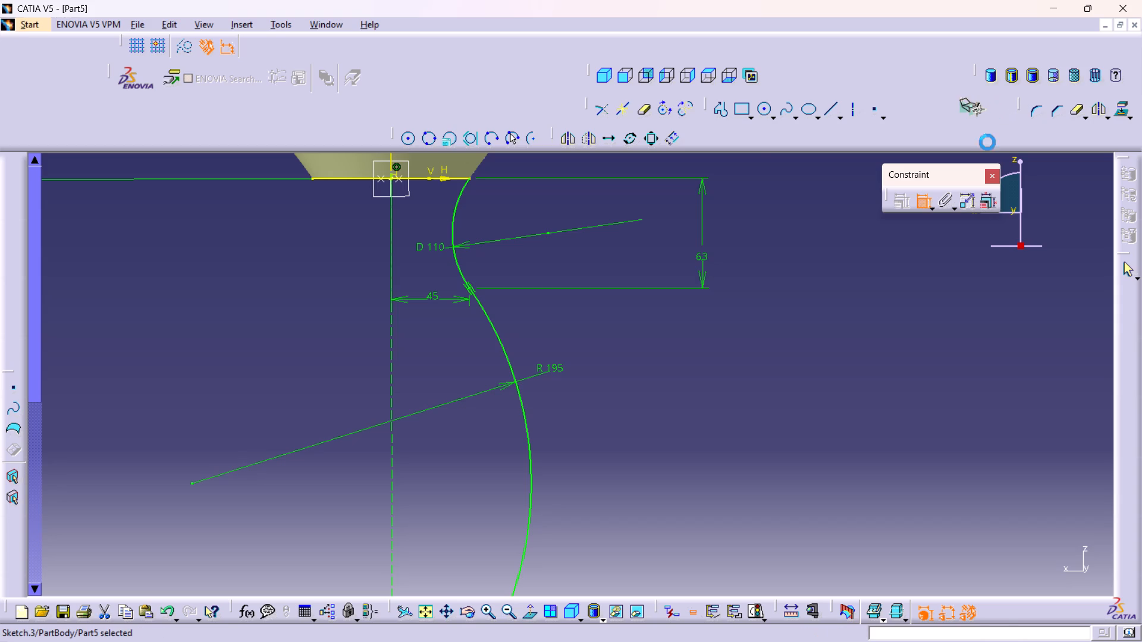
Examine the finished profile curve beneath the spouted rim surface from several 3D viewpoints.
middle_drag(611, 304, 617, 360)
right_click(611, 304)
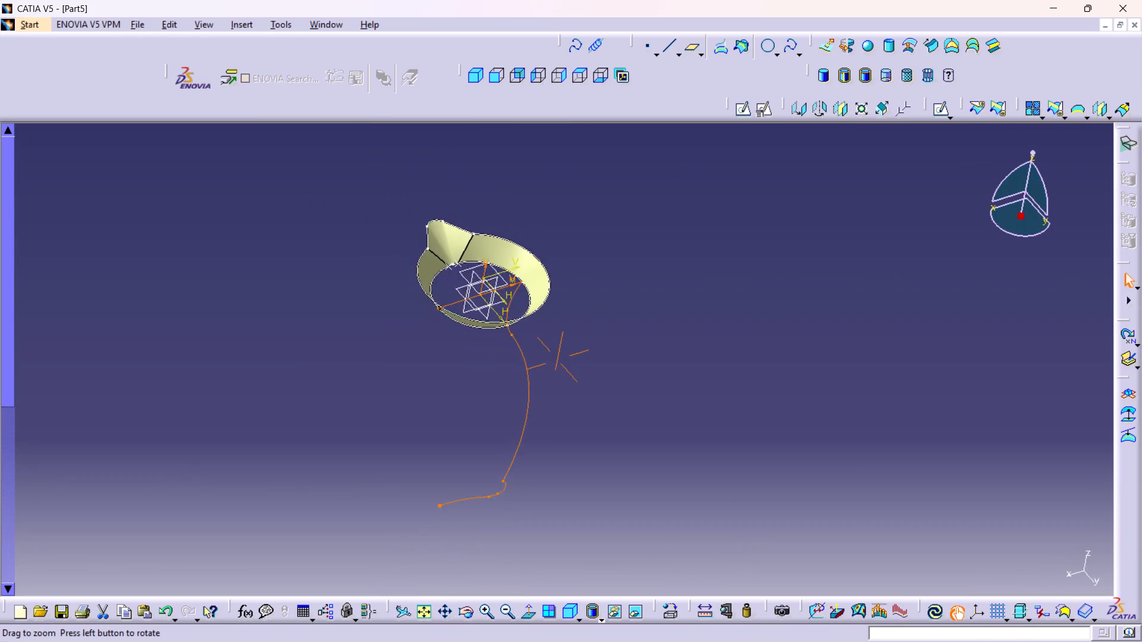
middle_drag(617, 360, 619, 367)
middle_drag(620, 374, 612, 287)
middle_drag(577, 338, 563, 209)
right_drag(577, 338, 563, 209)
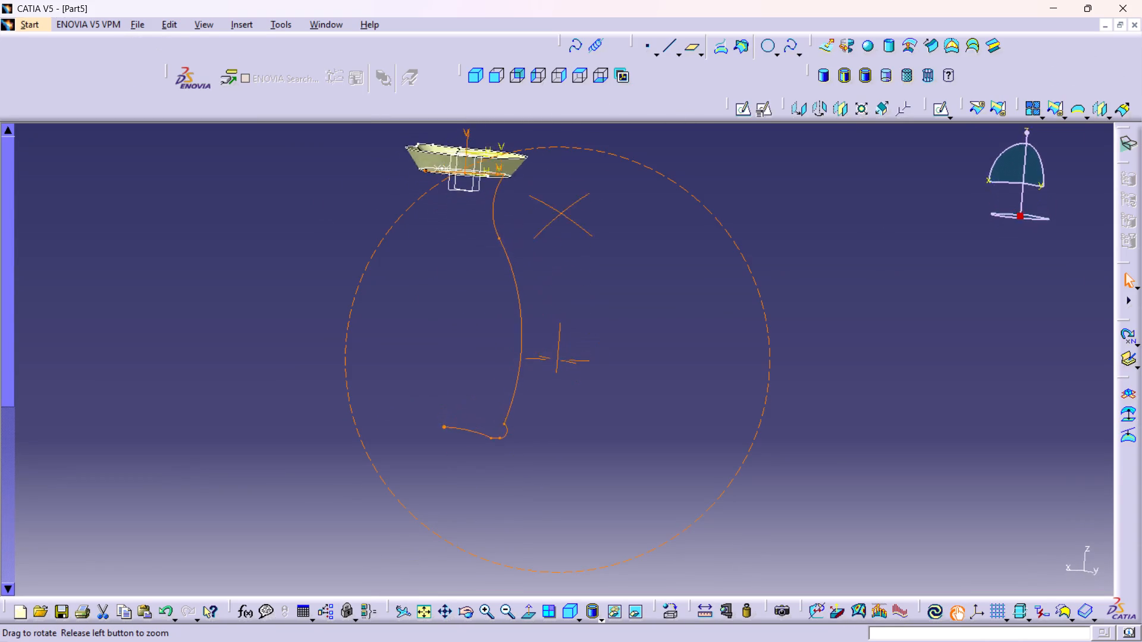
right_drag(563, 209, 317, 309)
middle_drag(563, 209, 317, 309)
middle_drag(398, 305, 629, 303)
right_drag(450, 272, 629, 303)
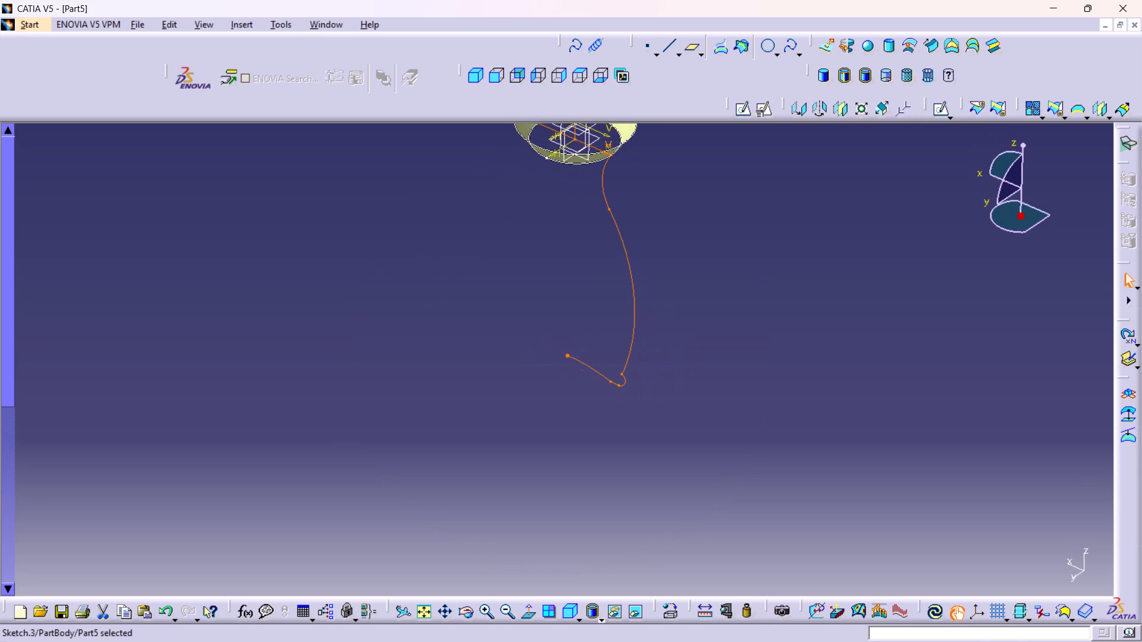
middle_drag(579, 237, 571, 204)
right_drag(579, 237, 578, 231)
middle_drag(575, 224, 529, 471)
middle_drag(511, 380, 505, 360)
right_click(511, 380)
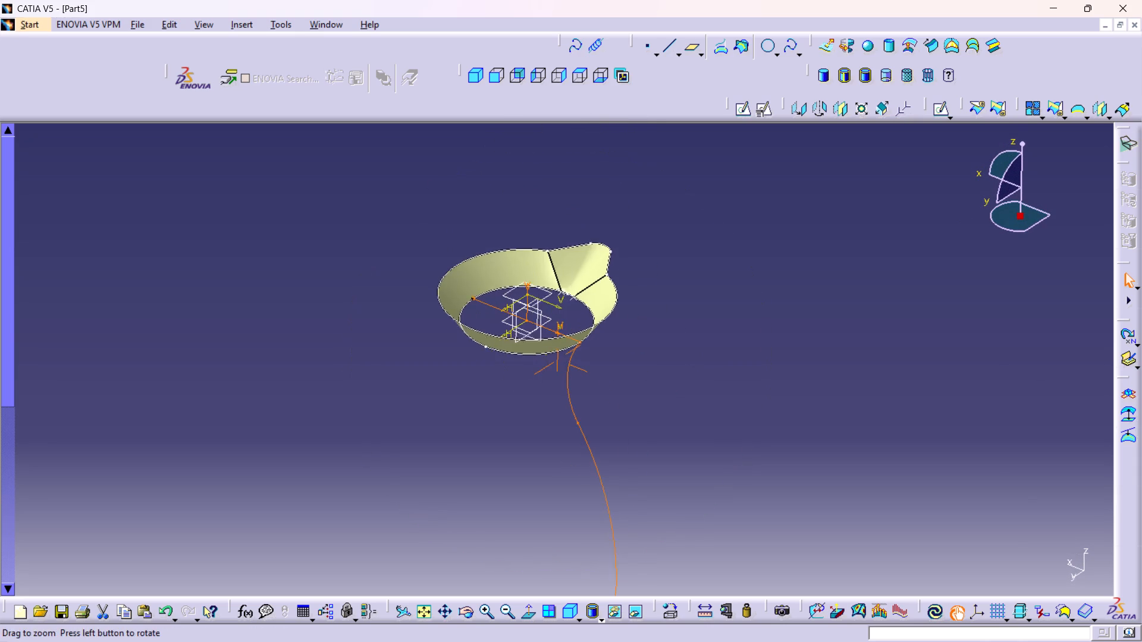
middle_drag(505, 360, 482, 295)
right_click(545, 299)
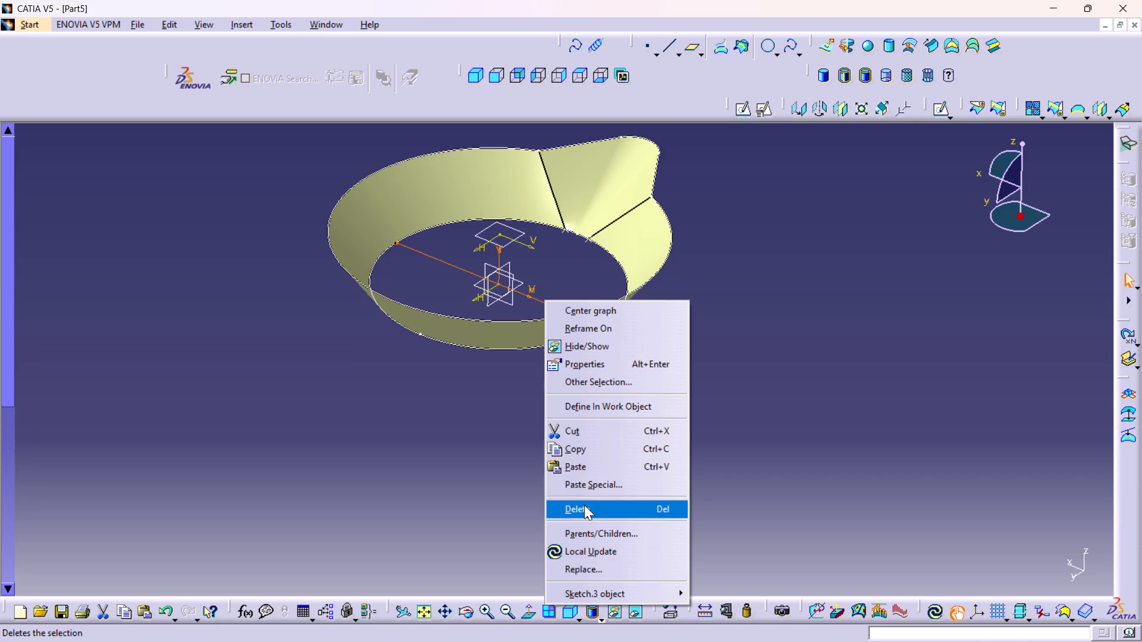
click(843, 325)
Expand the part body in the specification tree and reopen the profile sketch, Sketch.3, for editing.
middle_drag(474, 378, 505, 490)
right_click(474, 378)
scroll(95, 332, up, 6)
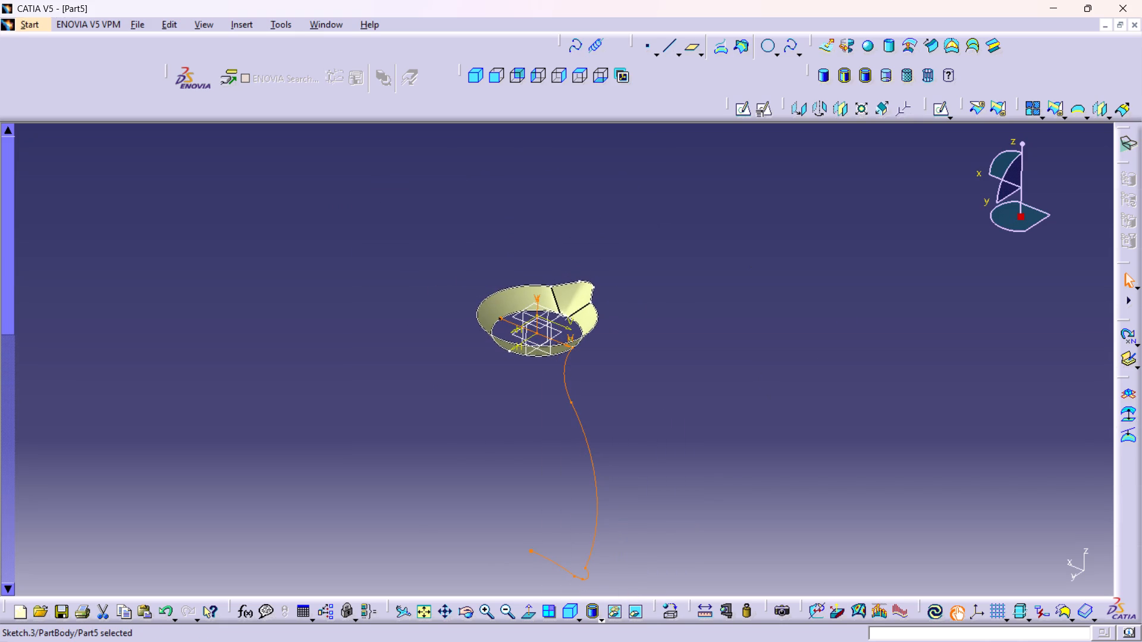
scroll(94, 335, down, 19)
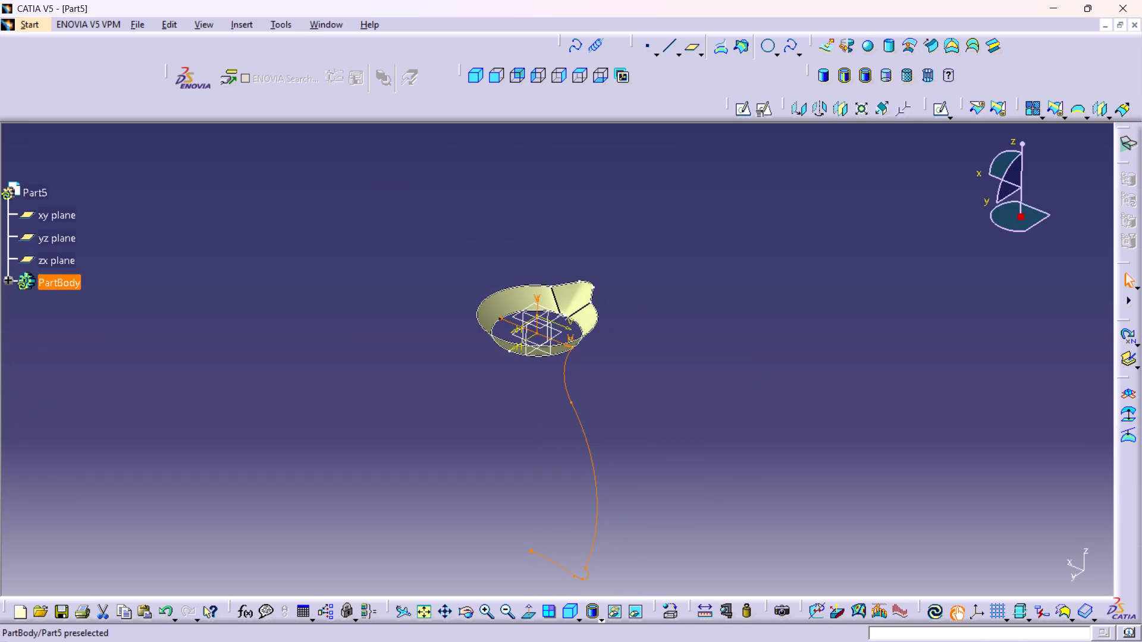
click(5, 279)
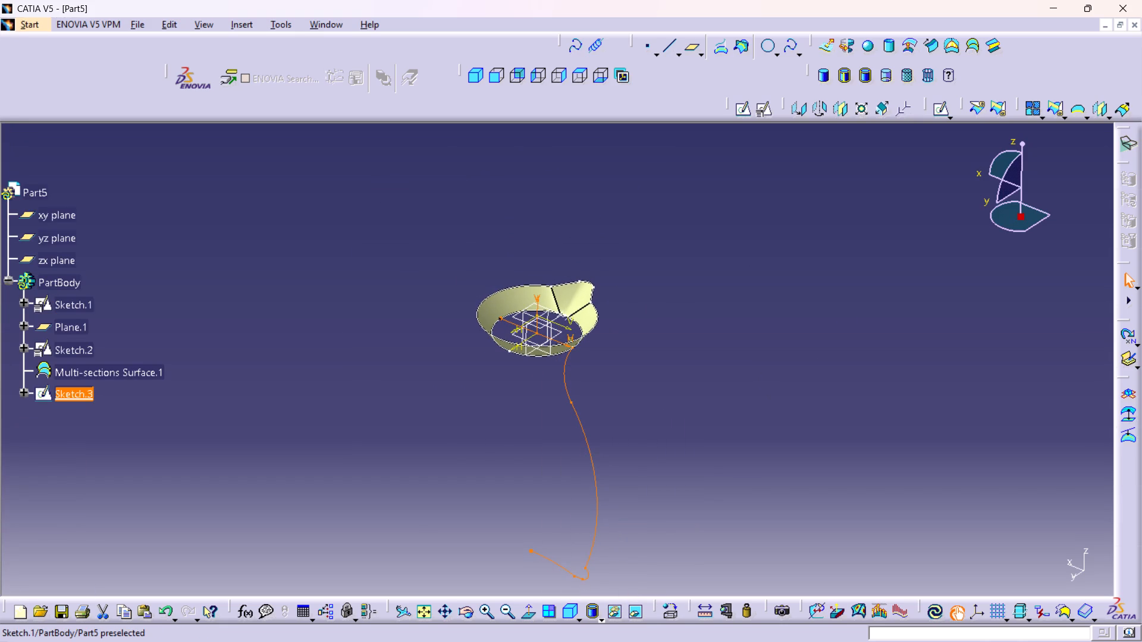
ctrl+middle_click(176, 337)
ctrl+scroll(176, 337, down, 3)
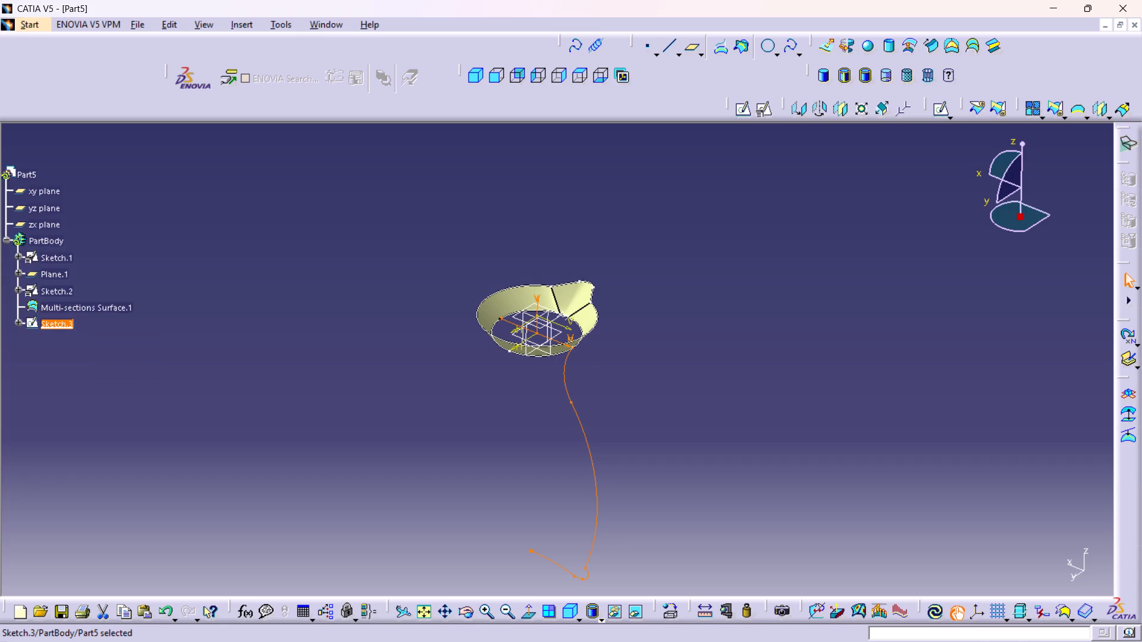
ctrl+scroll(176, 337, down, 1)
ctrl+scroll(176, 337, up, 12)
middle_drag(189, 367, 181, 278)
scroll(134, 344, down, 2)
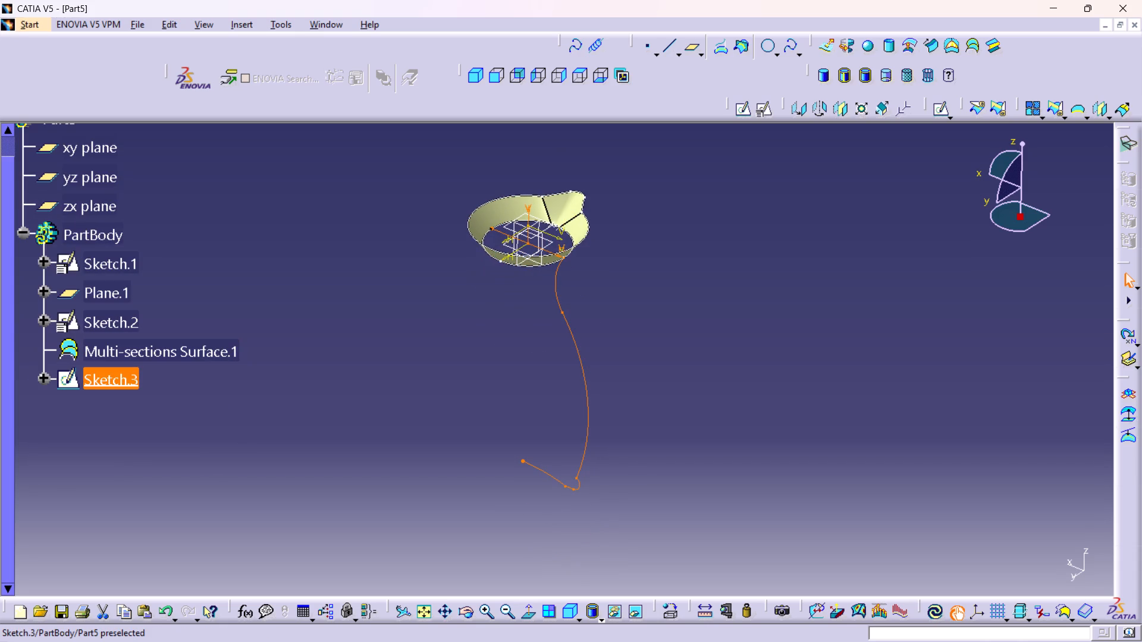
double_click(87, 380)
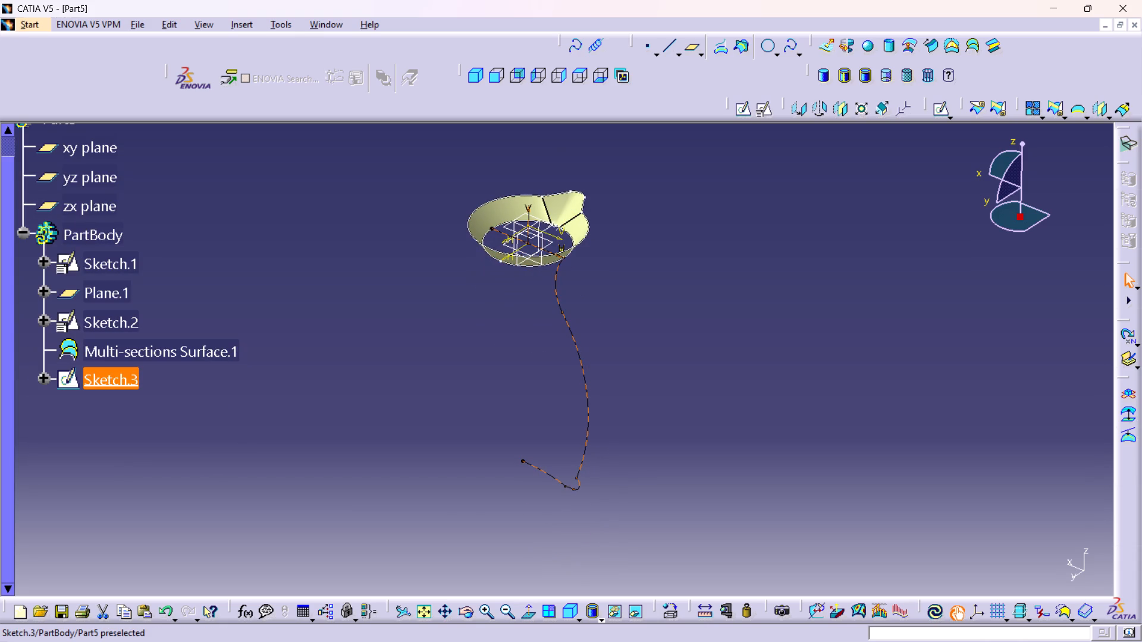
double_click(89, 380)
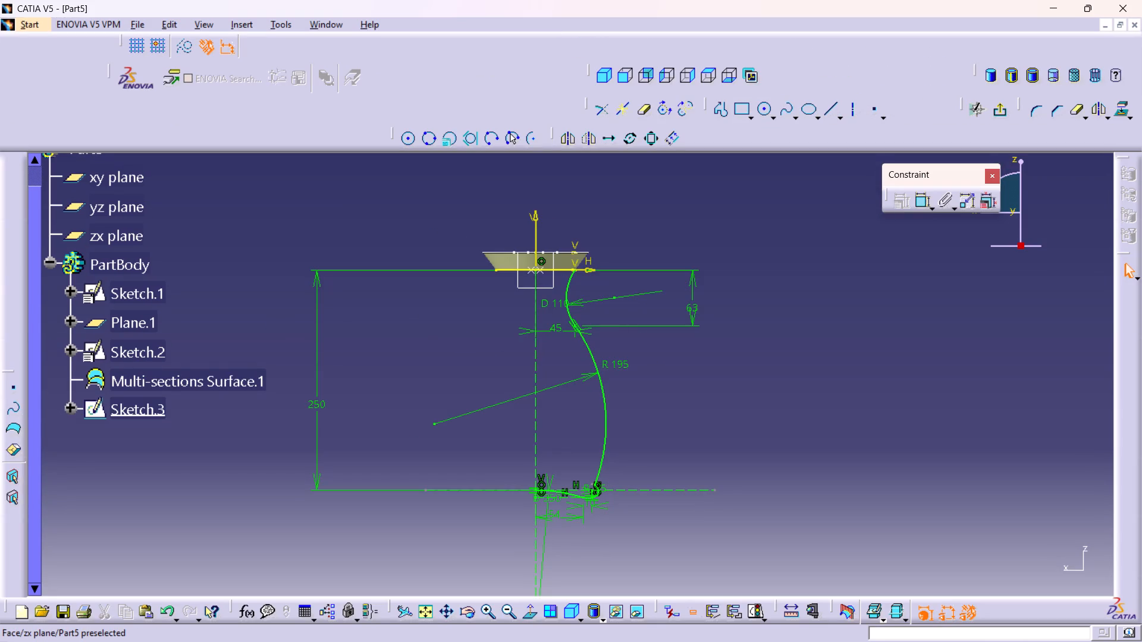
Quick Trim the horizontal line along the rim's lower edge on both sides of the vertical axis, and exit the profile sketch.
scroll(507, 289, down, 1)
middle_drag(506, 288, 481, 217)
right_click(506, 288)
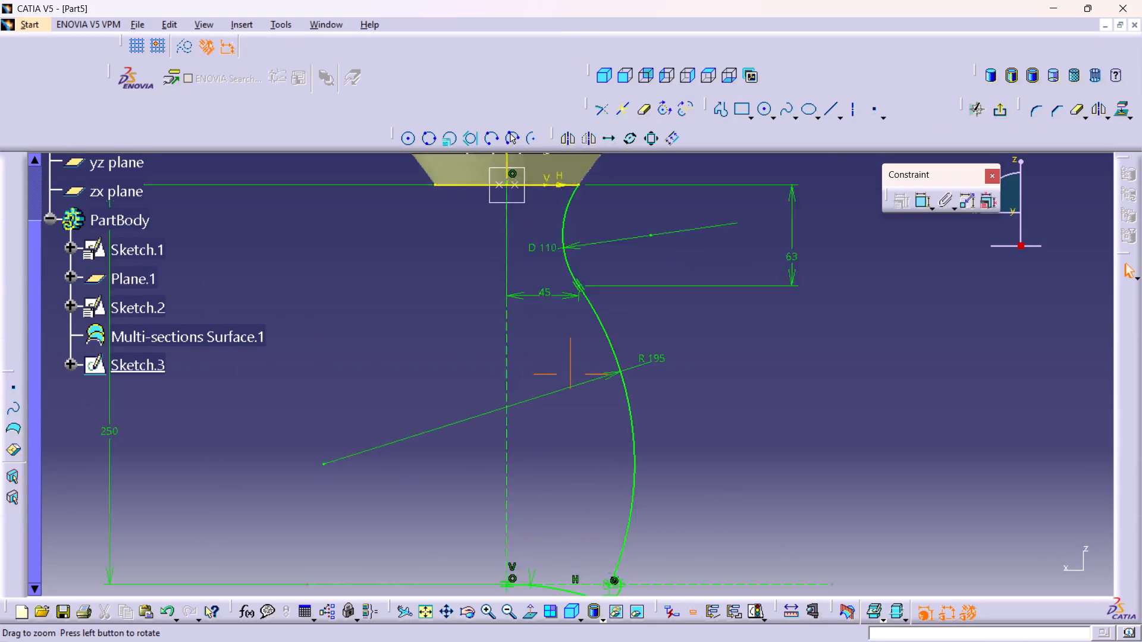
middle_drag(481, 217, 461, 171)
middle_drag(423, 199, 437, 436)
middle_drag(408, 377, 377, 294)
right_click(408, 377)
scroll(384, 304, up, 1)
middle_drag(393, 319, 422, 392)
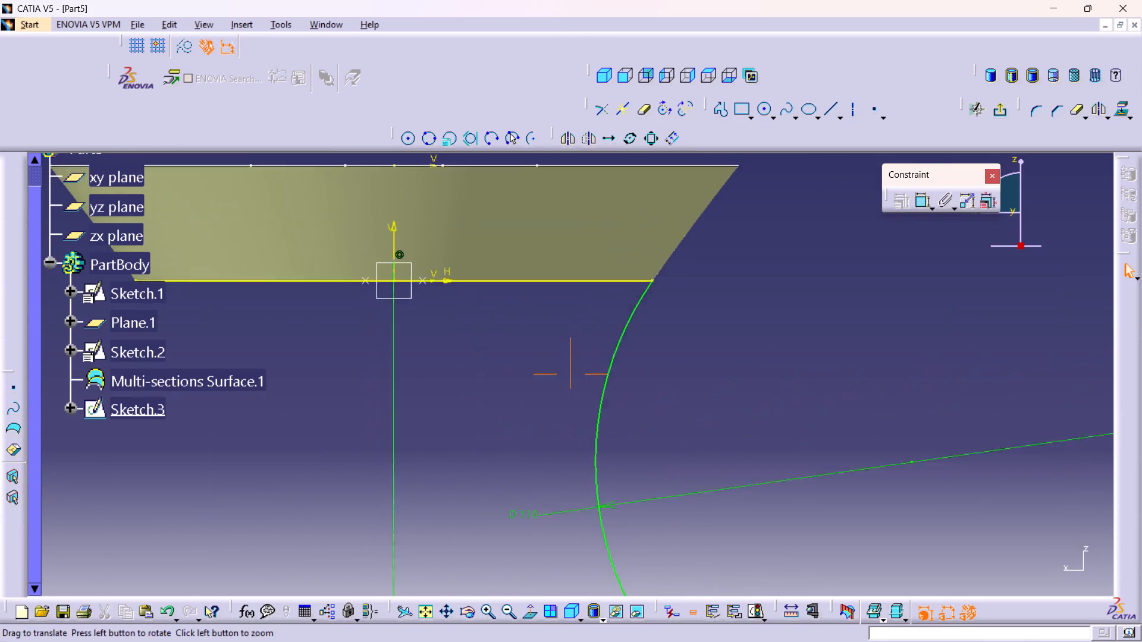
middle_drag(422, 392, 428, 402)
double_click(1078, 109)
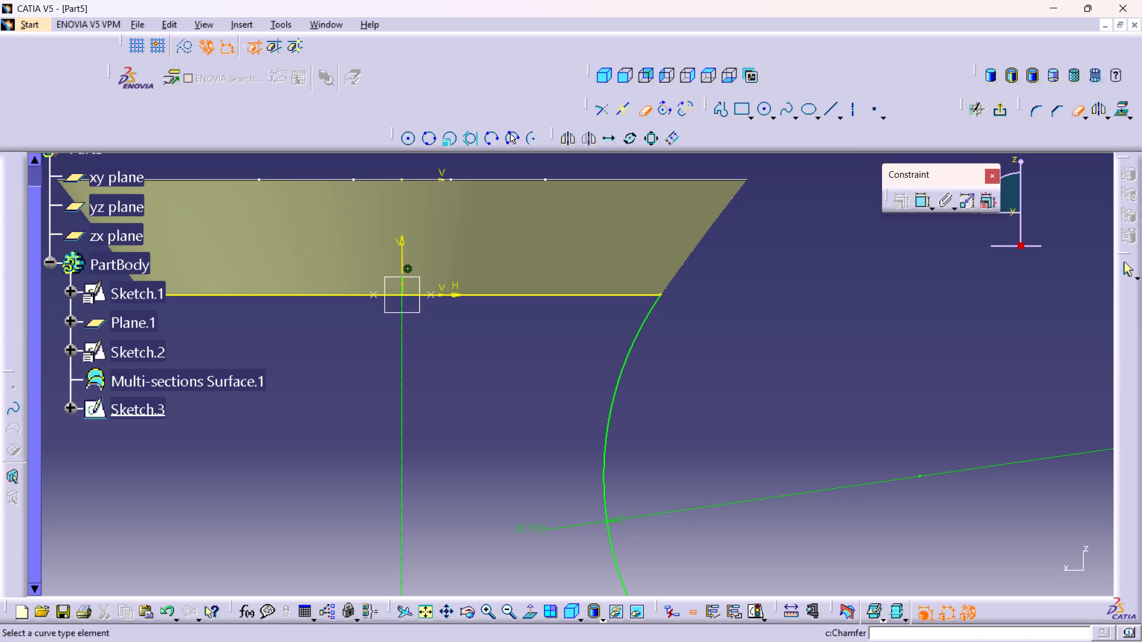
click(306, 296)
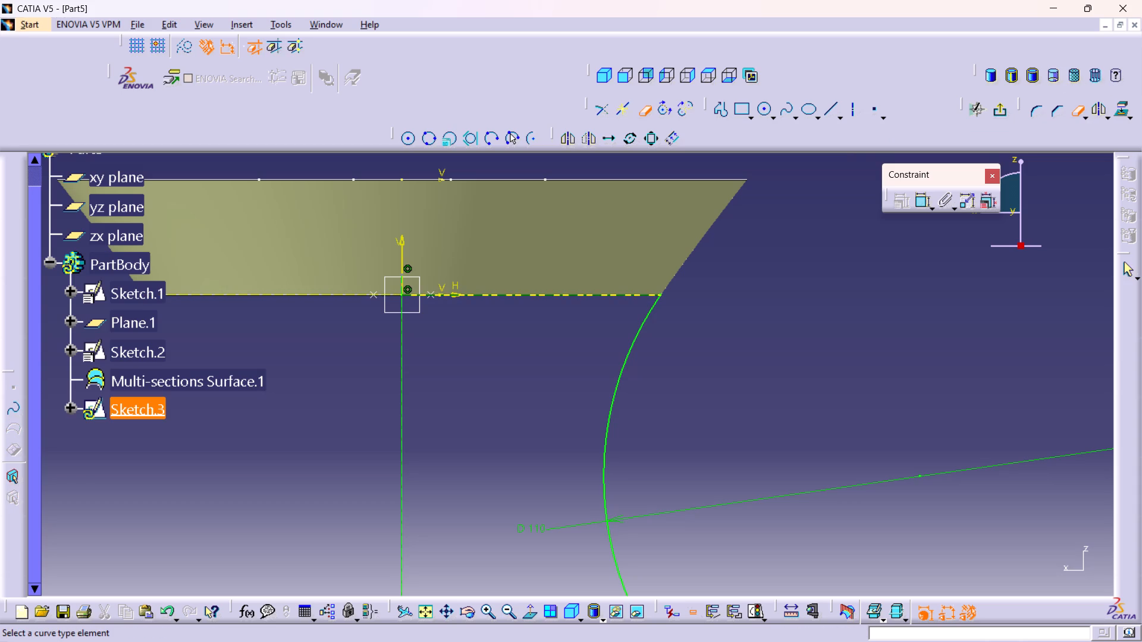
click(510, 293)
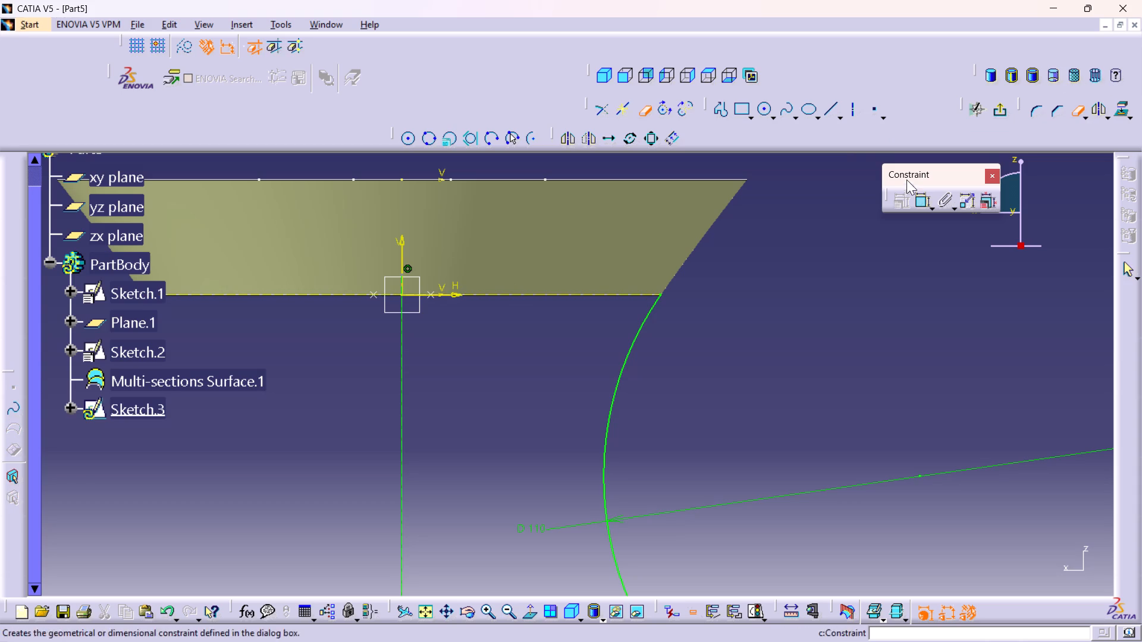
click(995, 112)
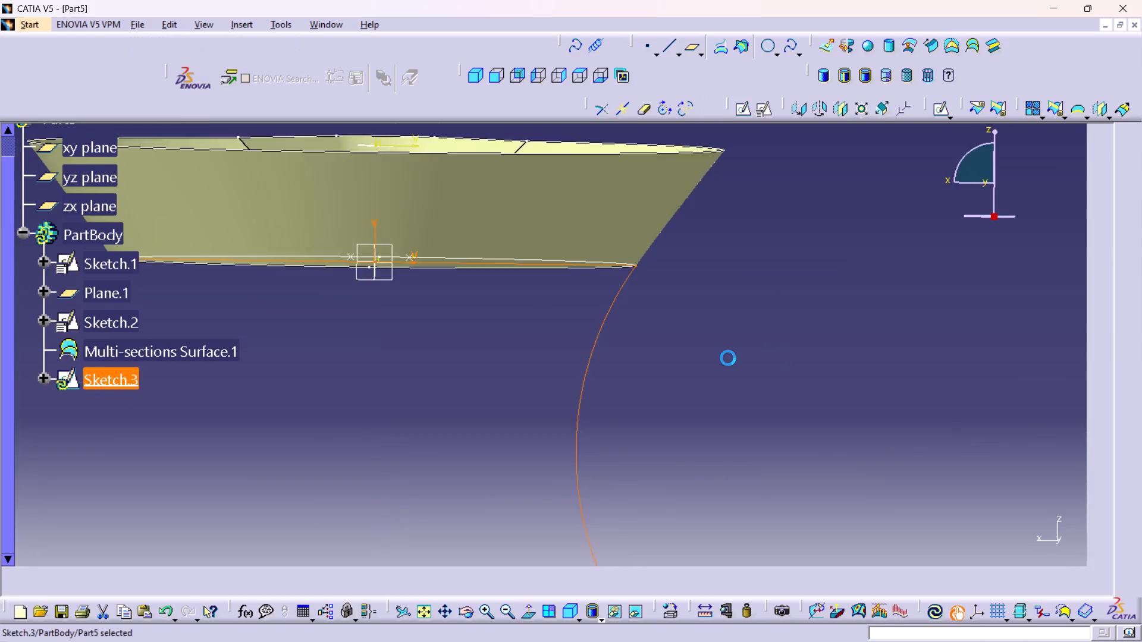
Revolve the Sketch.3 profile 360 degrees about its vertical axis as a surface.
middle_drag(692, 352, 729, 508)
right_click(692, 352)
middle_drag(722, 493, 640, 333)
right_click(640, 333)
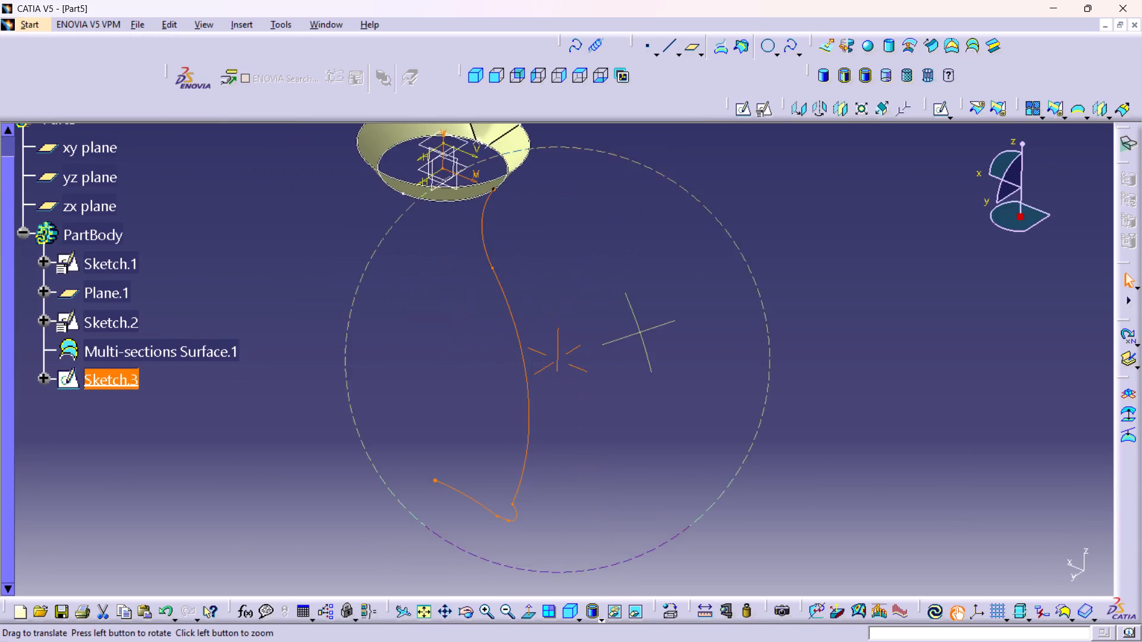
middle_drag(640, 333, 645, 365)
middle_drag(629, 332, 650, 363)
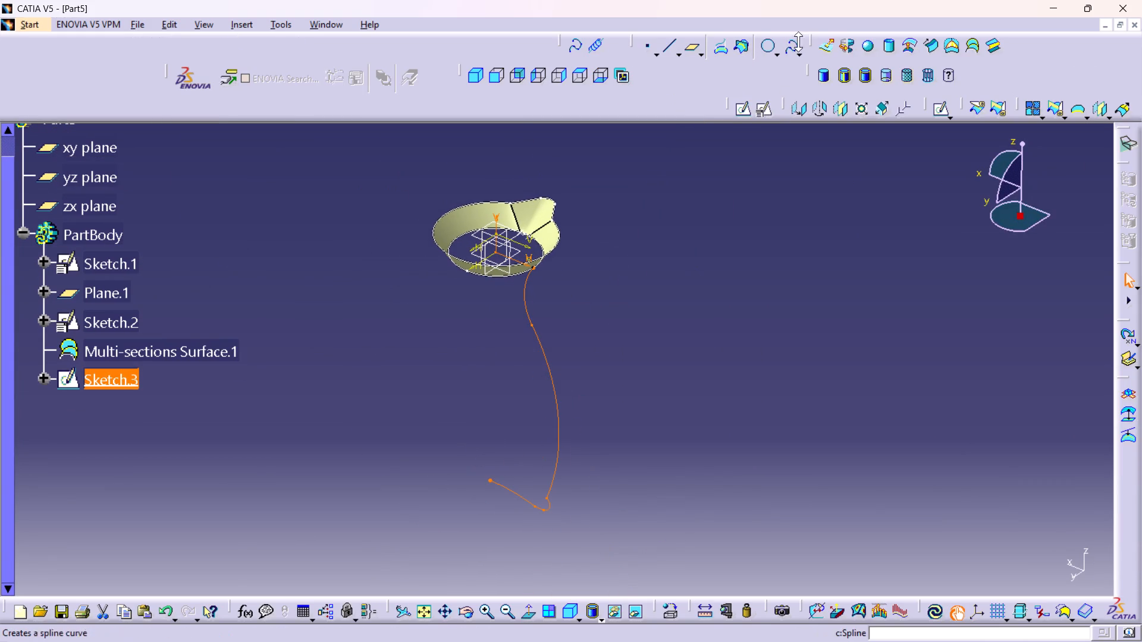
click(849, 42)
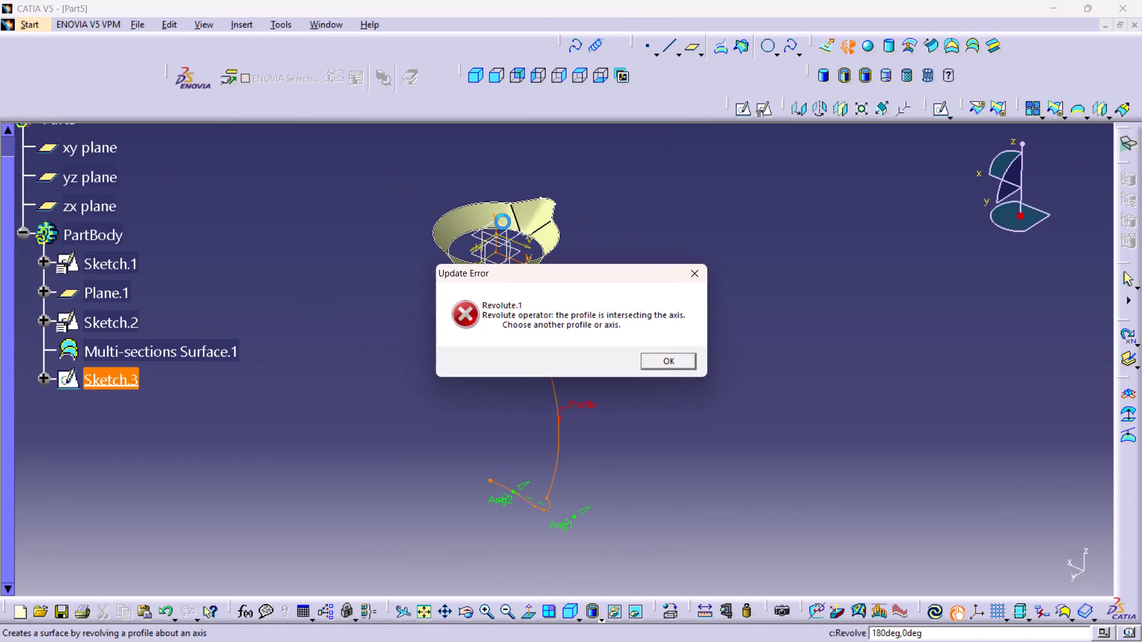
click(653, 362)
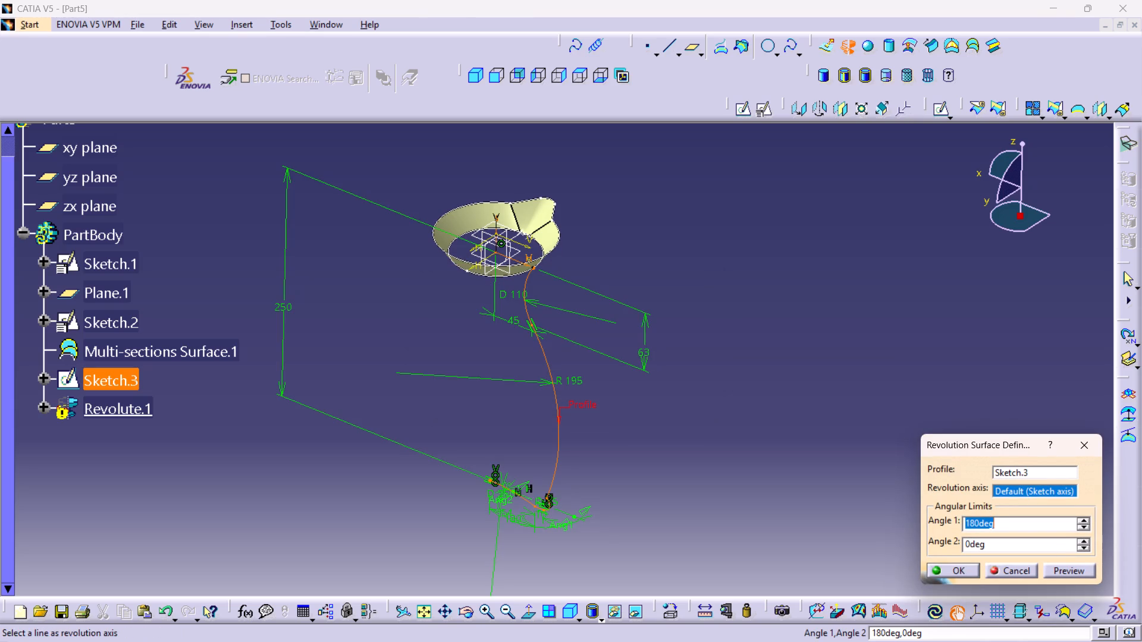
click(496, 218)
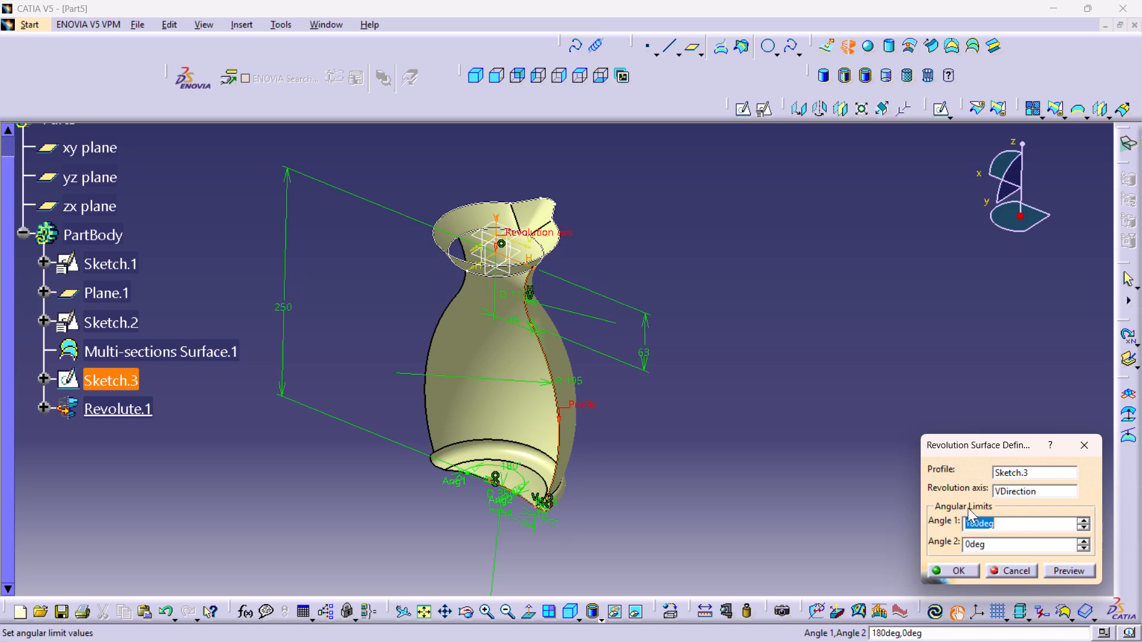
key(6)
key(BackSpace)
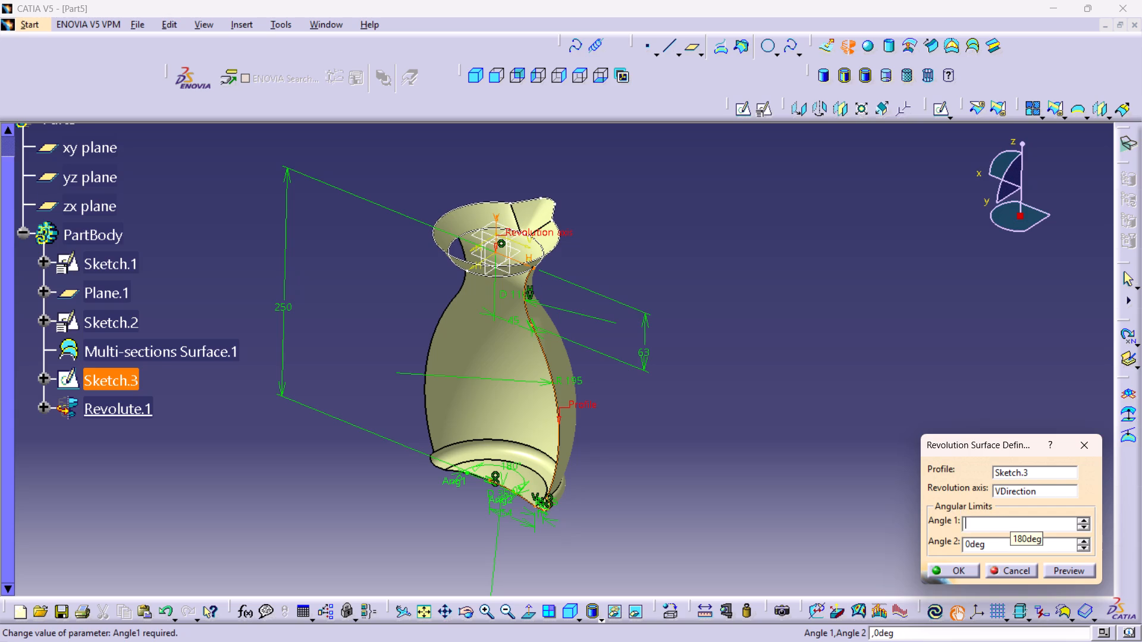
text(360)
key(Return)
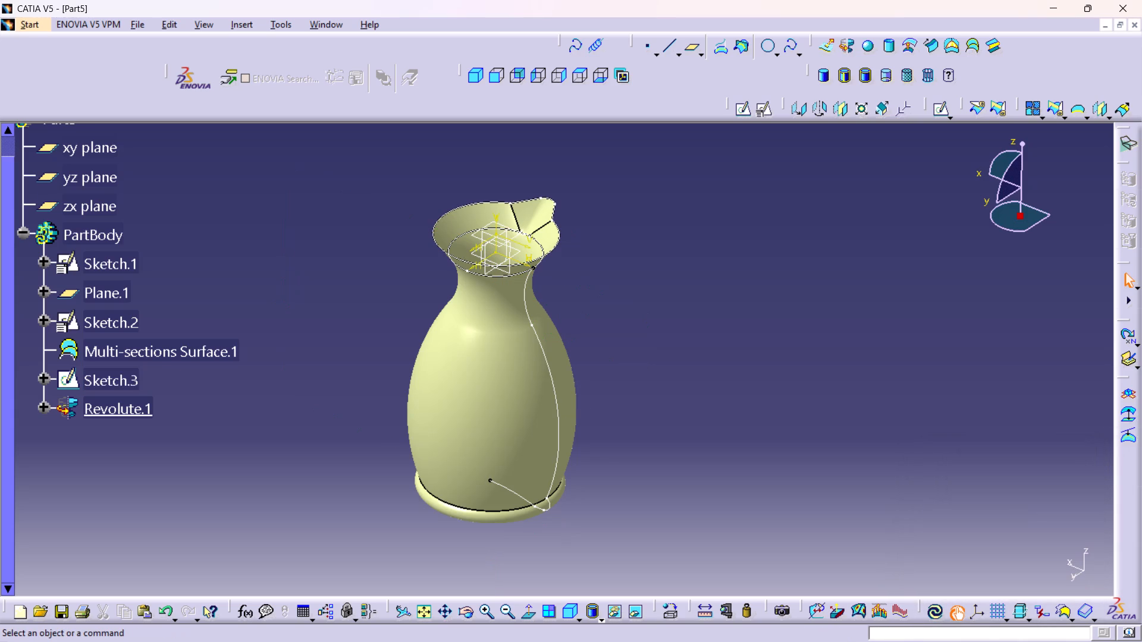
Examine the revolved vase body, its foot and its underside from several viewpoints, including the isometric view.
click(761, 456)
middle_drag(434, 442, 612, 250)
right_drag(434, 442, 612, 250)
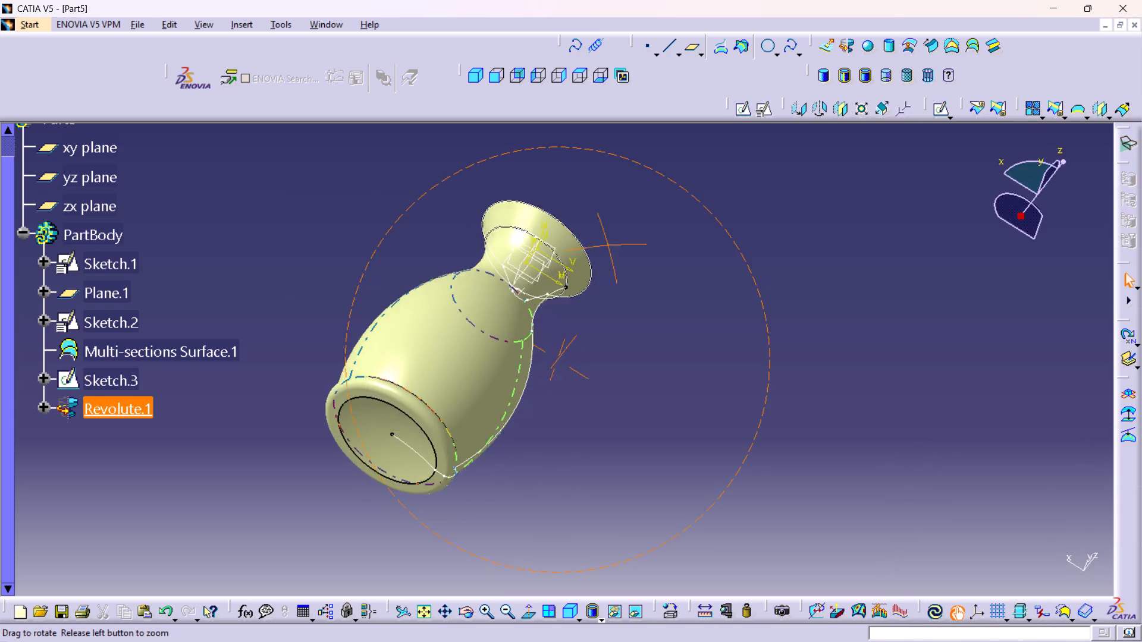
middle_drag(612, 250, 629, 296)
right_drag(612, 250, 614, 300)
middle_drag(360, 361, 157, 489)
right_drag(358, 361, 157, 488)
middle_drag(409, 418, 410, 417)
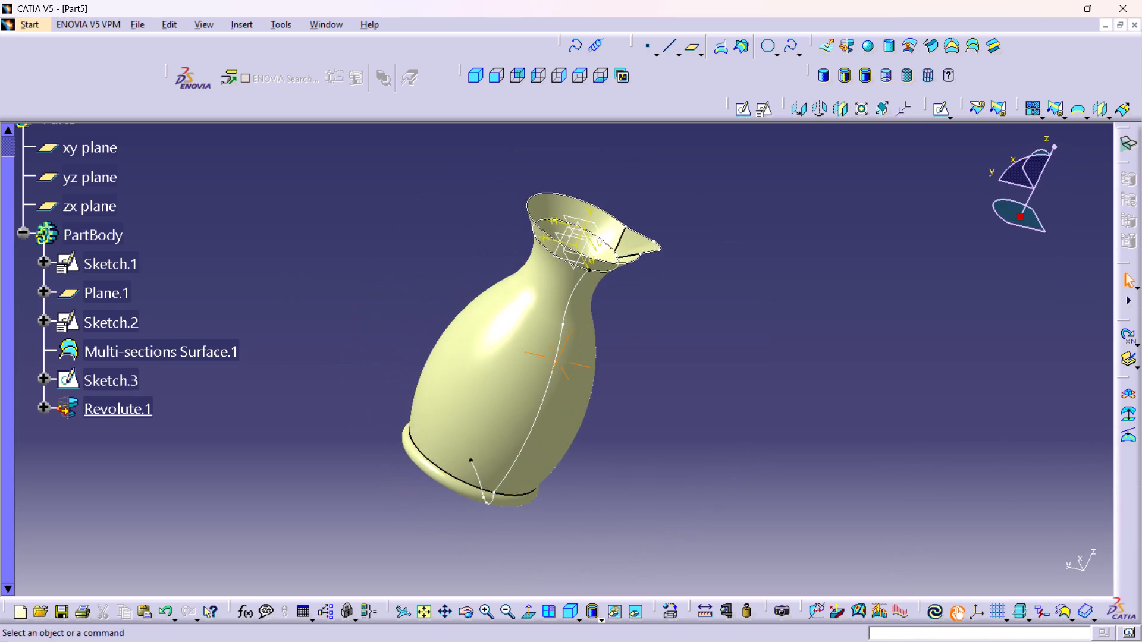
middle_drag(410, 417, 360, 336)
right_click(410, 417)
middle_drag(451, 347, 326, 407)
right_drag(451, 347, 326, 407)
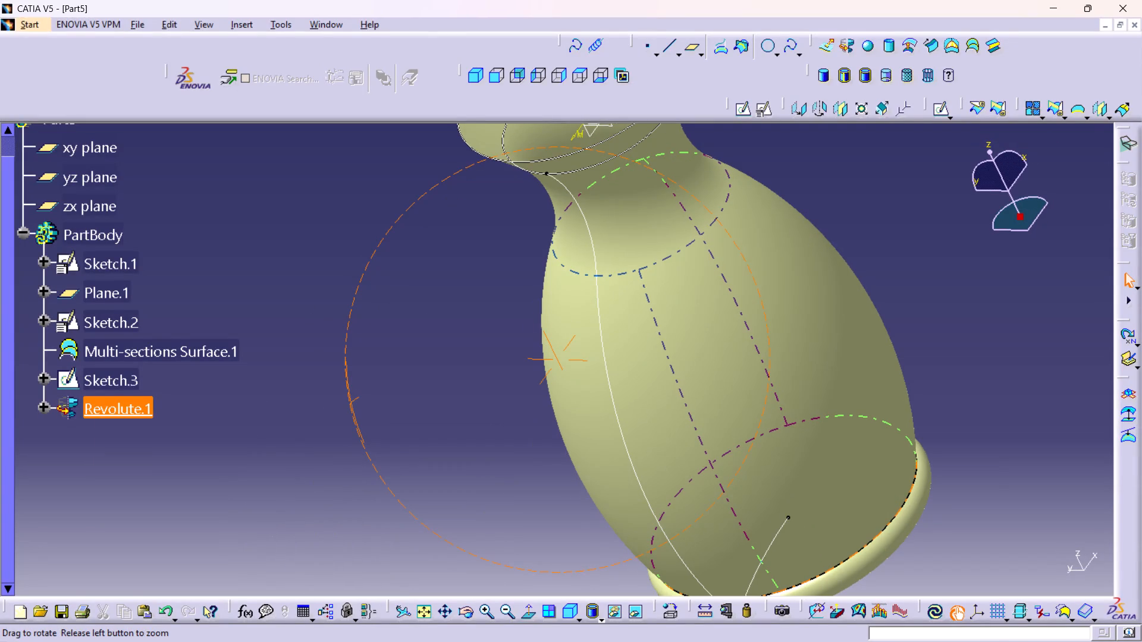
middle_drag(664, 515, 720, 392)
right_drag(664, 515, 723, 398)
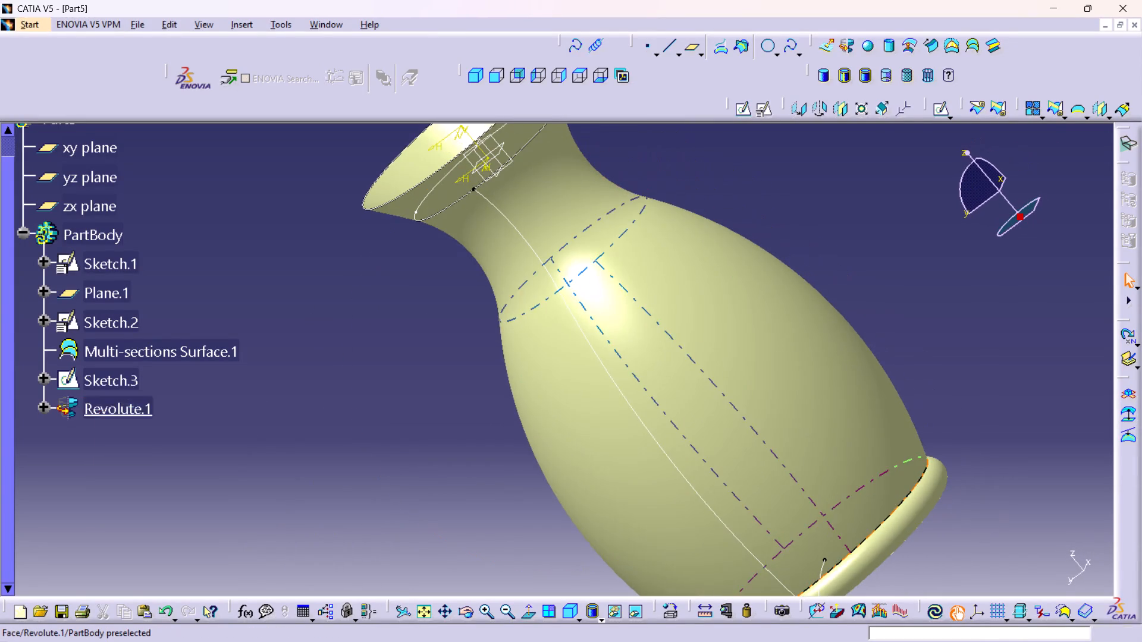
click(475, 78)
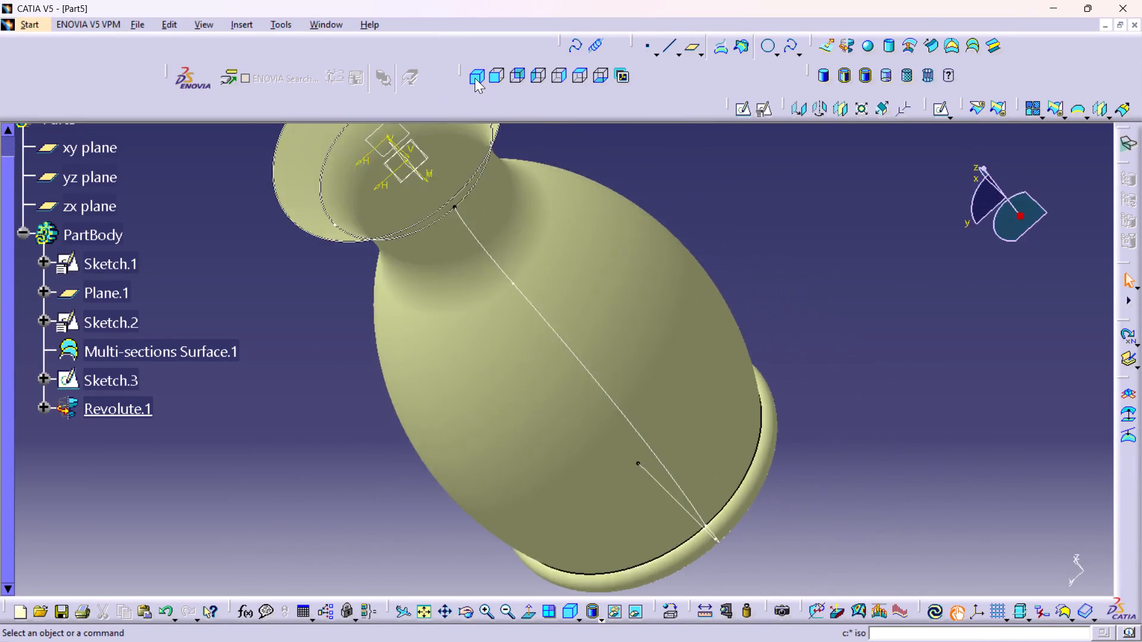
middle_drag(609, 413, 630, 476)
right_click(609, 413)
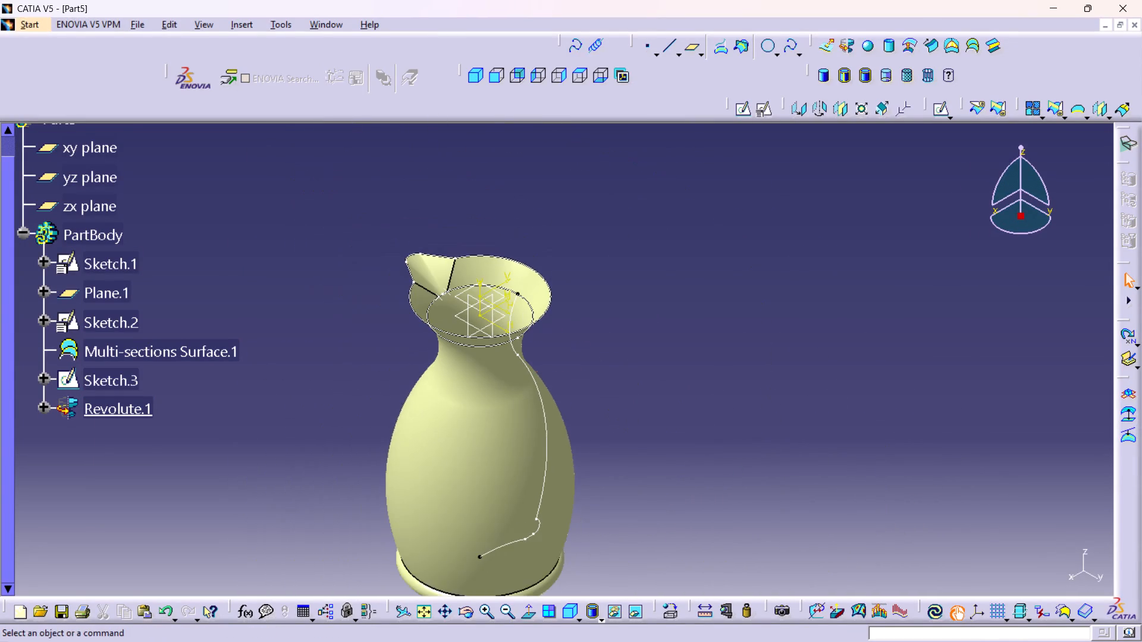
middle_drag(634, 444, 644, 323)
click(655, 374)
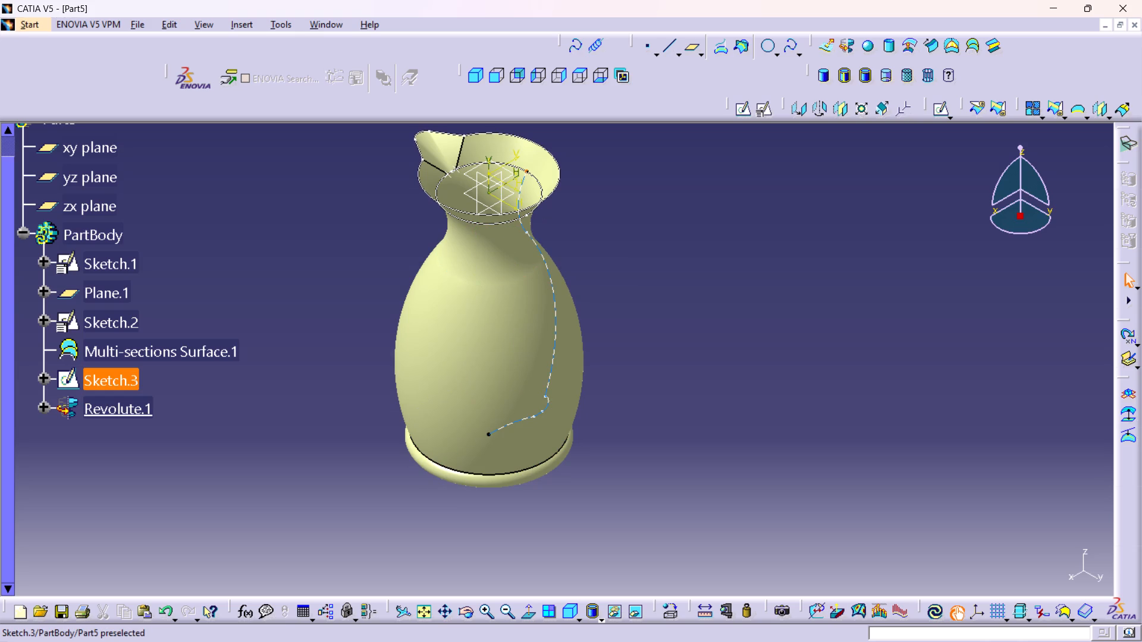
Hide the profile sketch, Sketch.3, and the reference plane, Plane.1.
right_click(93, 383)
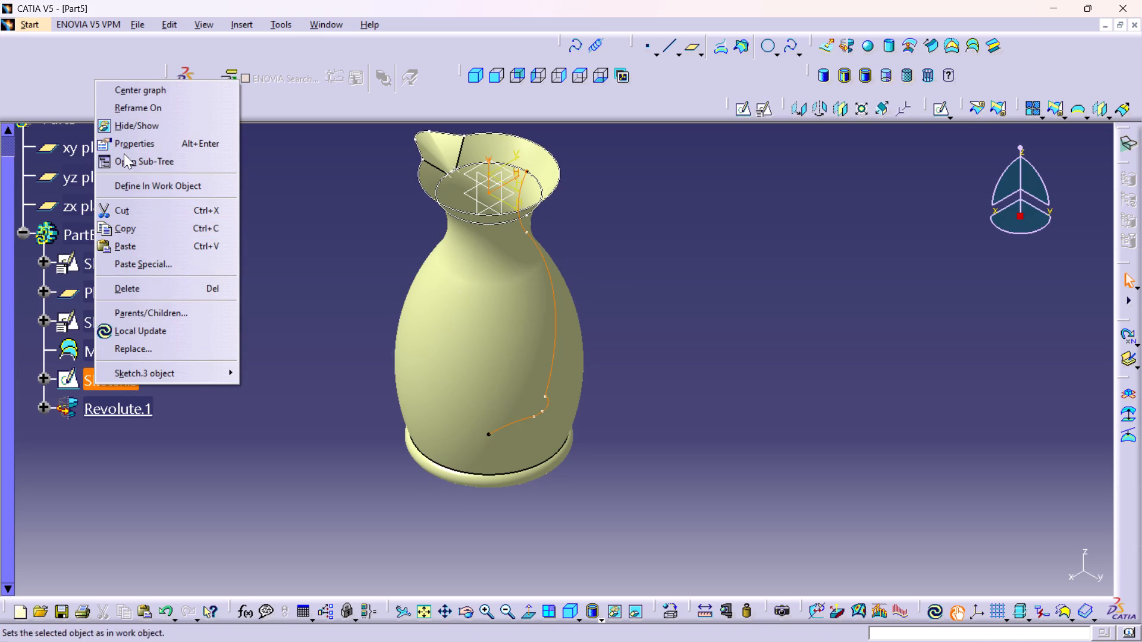
click(127, 120)
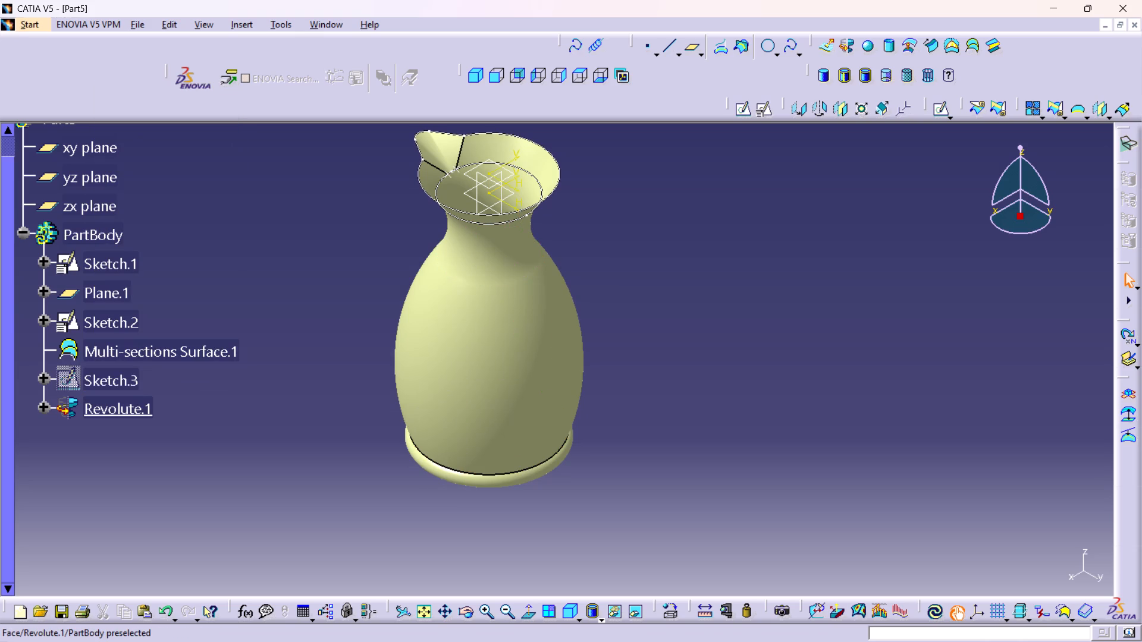
right_click(102, 298)
click(144, 344)
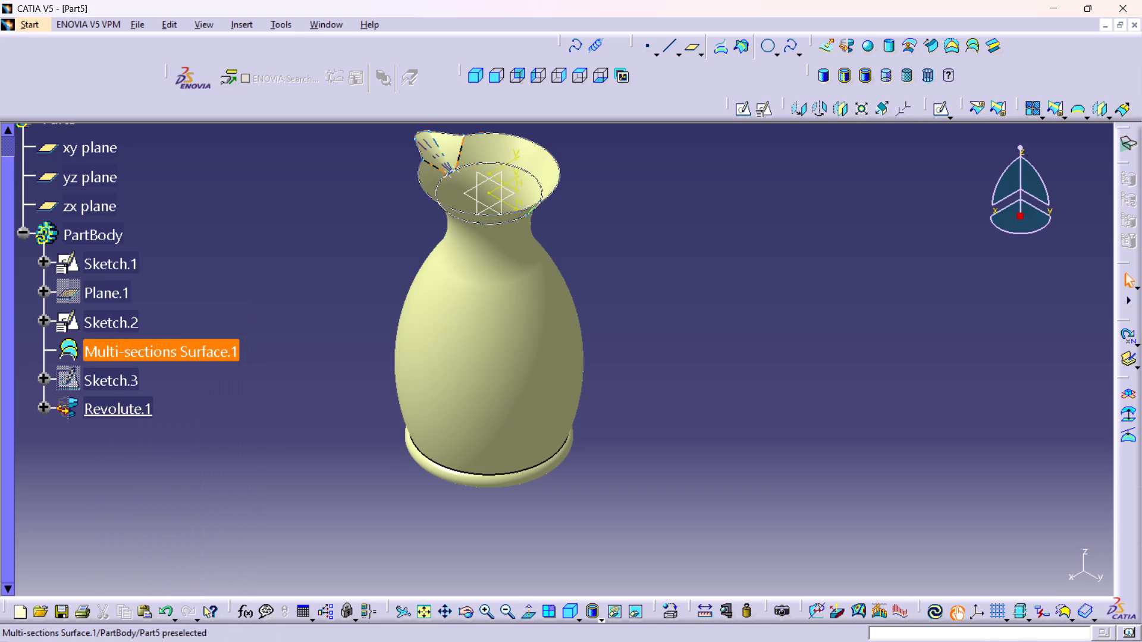
Examine the neck and its joint with the spouted rim up close and from the isometric view.
middle_drag(544, 322, 516, 234)
right_click(544, 322)
middle_drag(500, 232, 509, 462)
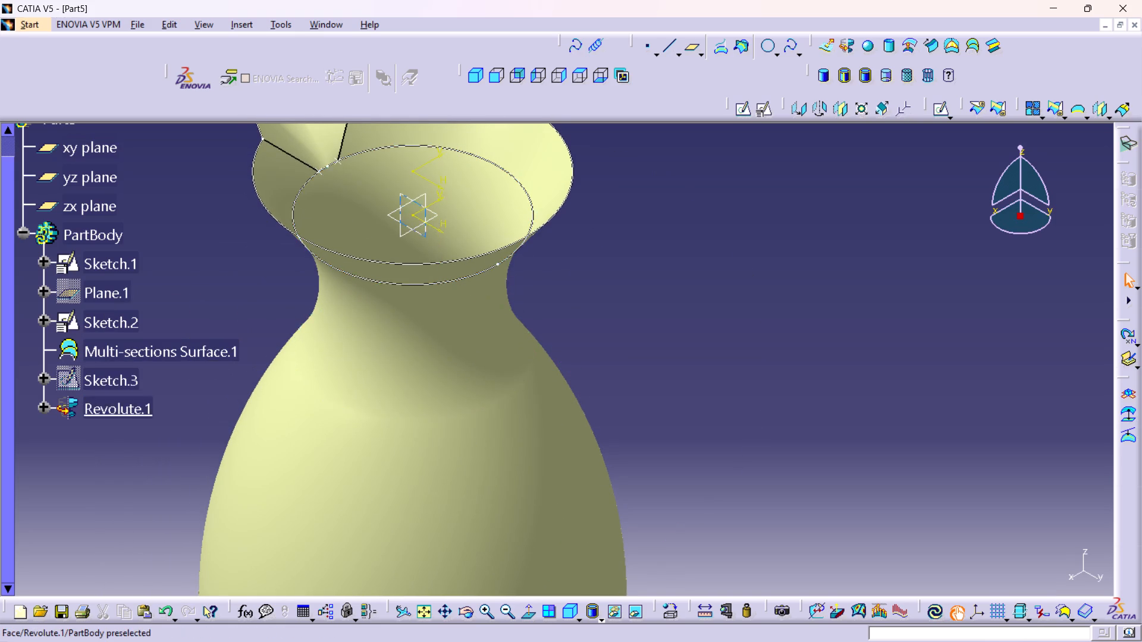
middle_drag(259, 353, 372, 474)
right_drag(259, 353, 372, 474)
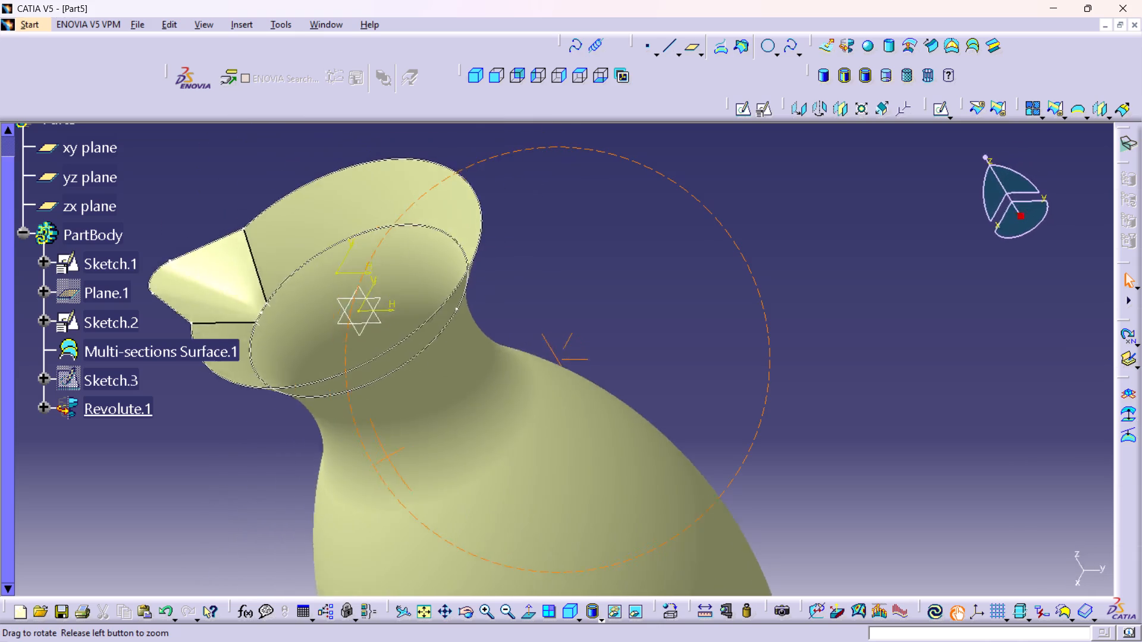
right_drag(372, 474, 512, 386)
middle_drag(372, 474, 512, 386)
click(475, 70)
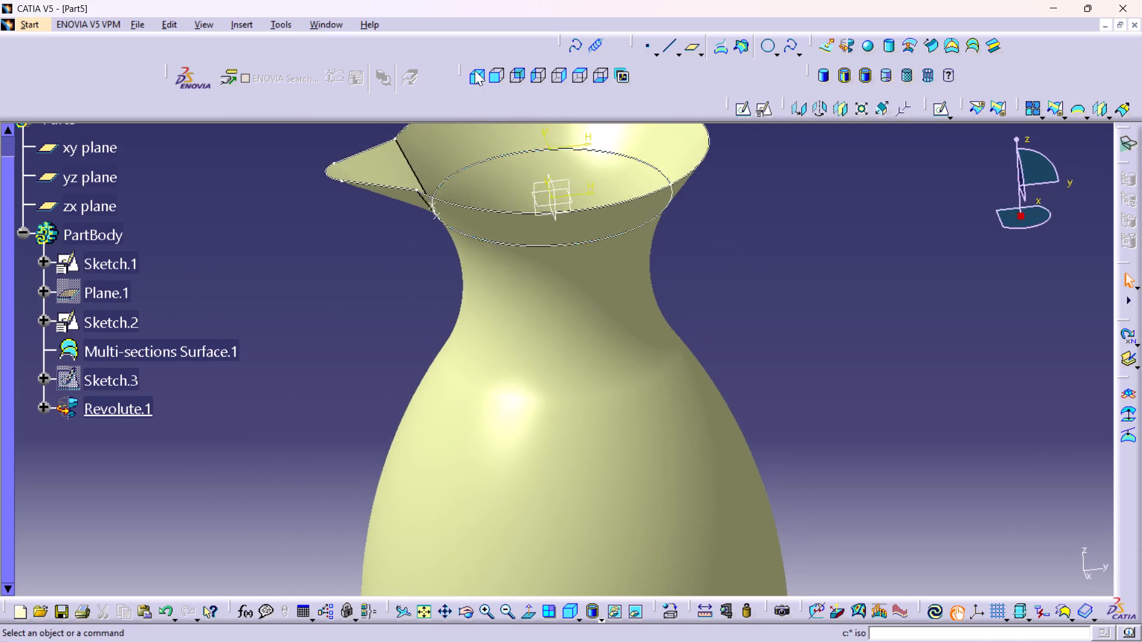
middle_drag(608, 355, 643, 470)
right_click(608, 358)
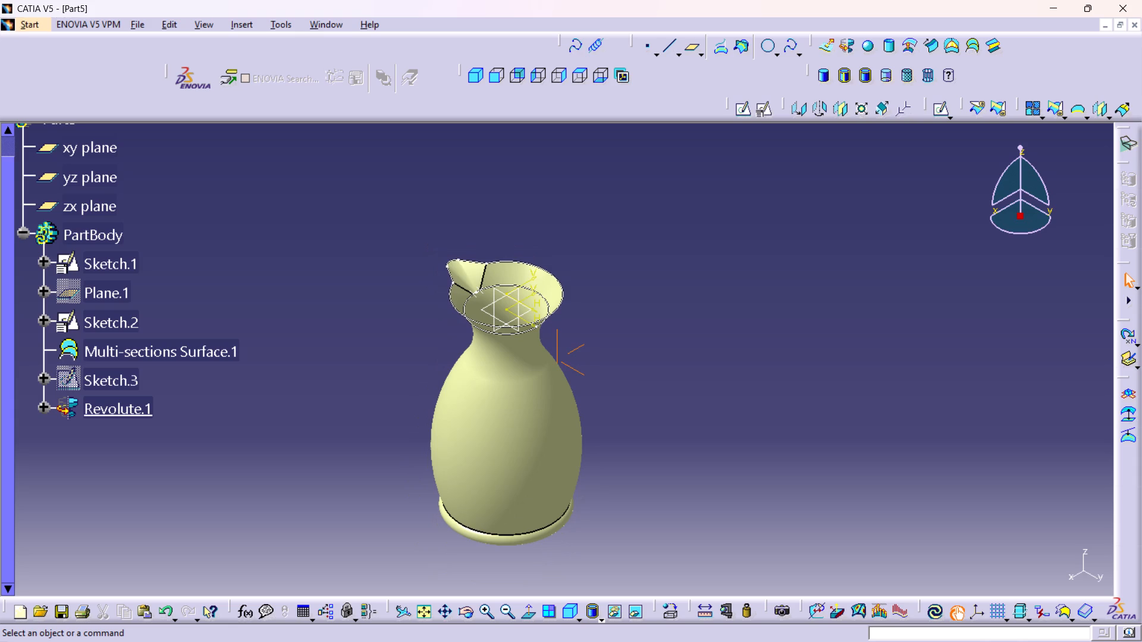
Start a new sketch on the yz plane.
click(502, 73)
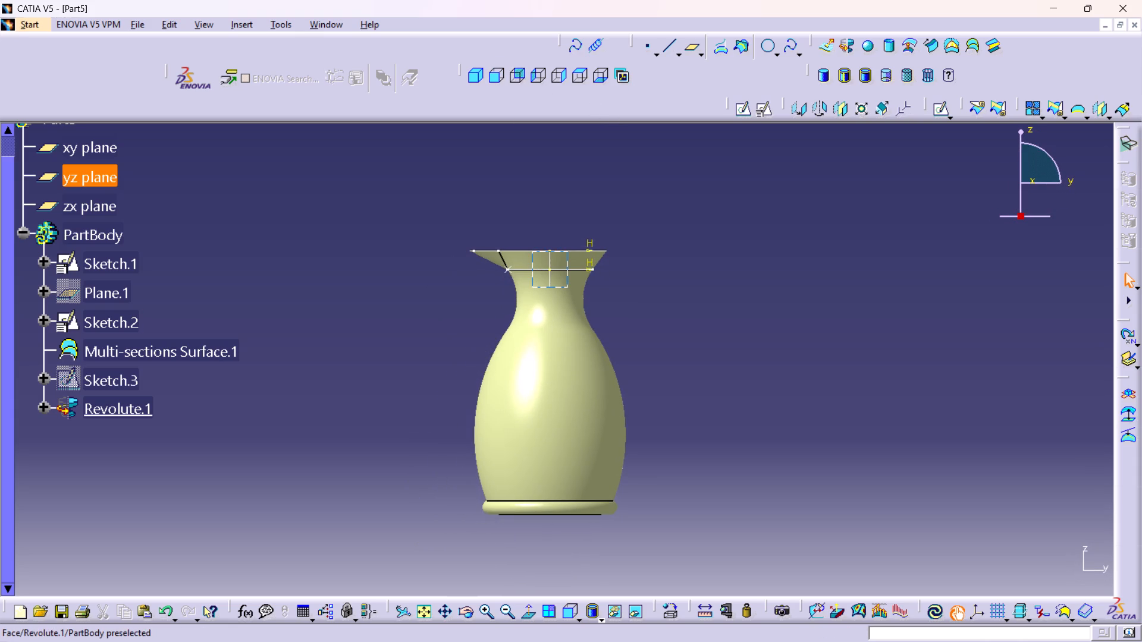
click(564, 286)
click(943, 110)
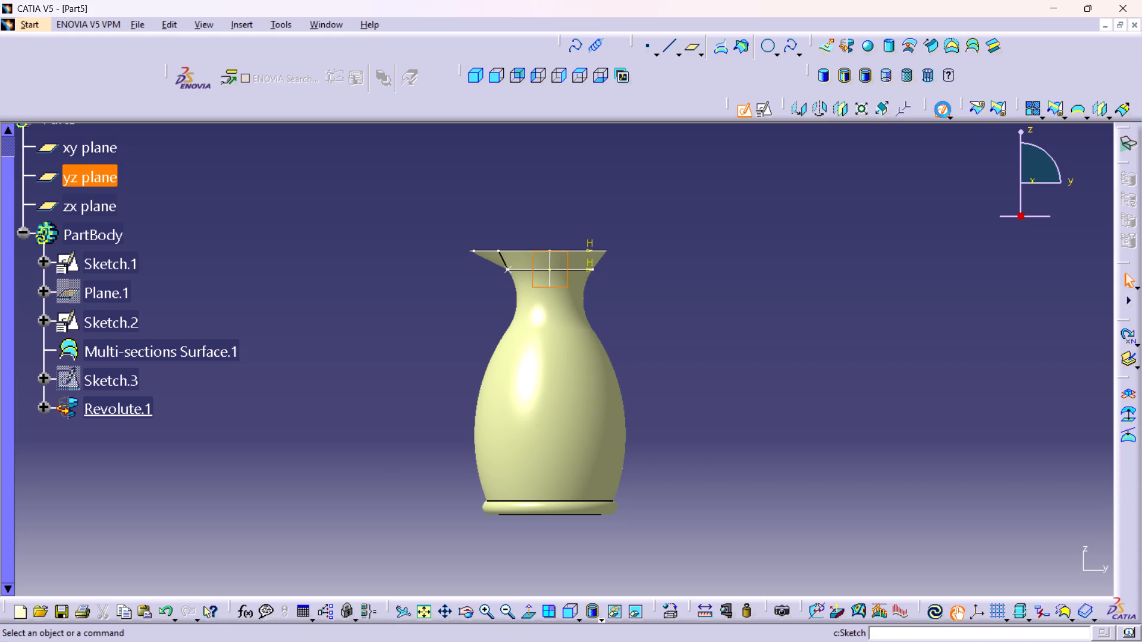
Sketch the upper handle path beside the body: a short rising line, a tangent arc of about 24 mm radius, and a descending line about 80 mm long.
middle_drag(716, 380, 713, 365)
right_click(716, 380)
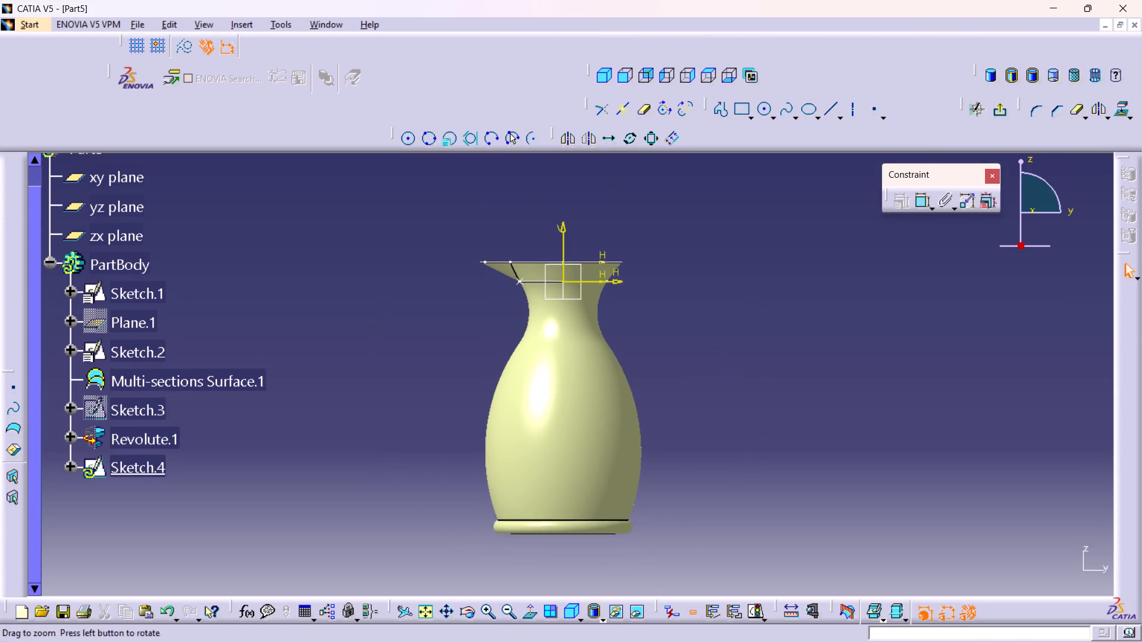
middle_drag(713, 365, 702, 323)
middle_drag(742, 383, 687, 319)
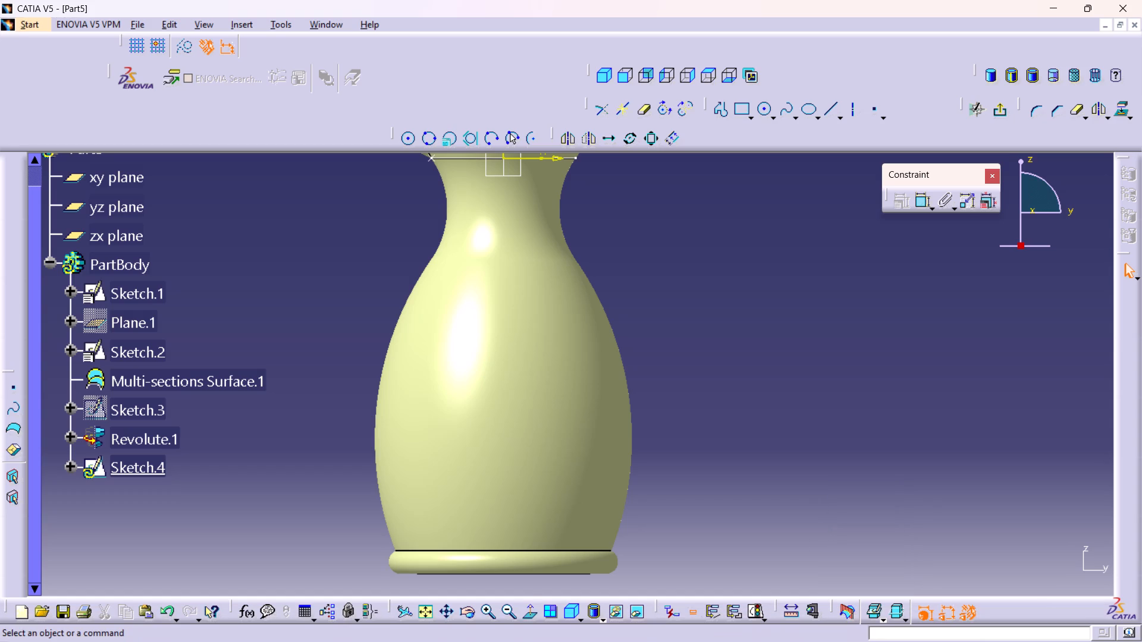
middle_drag(665, 337, 672, 366)
right_click(664, 337)
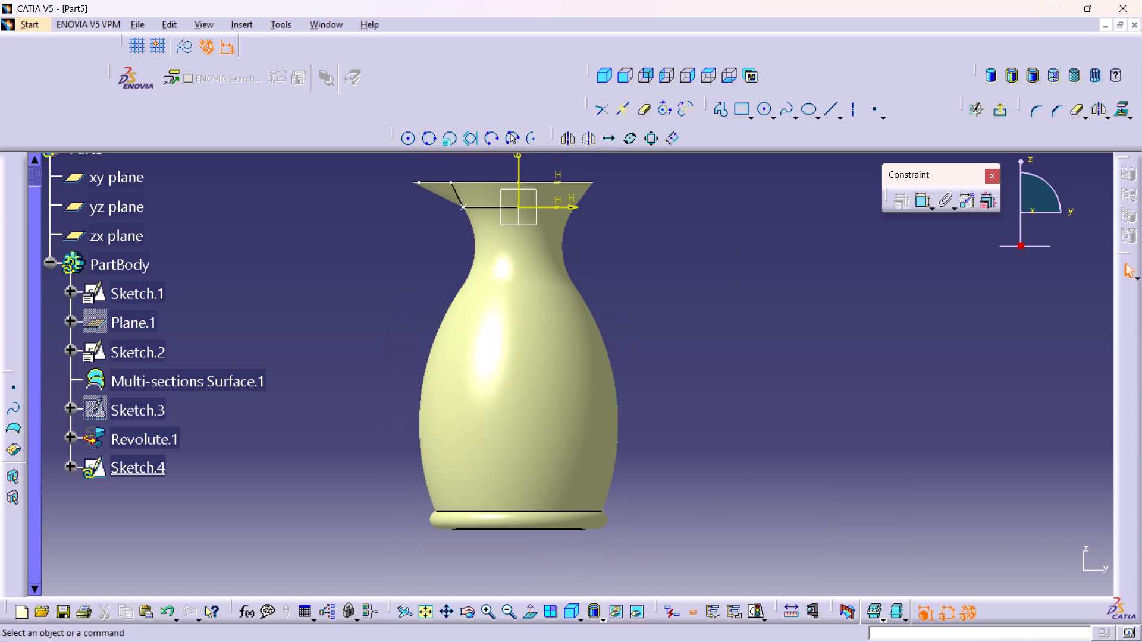
middle_drag(672, 366, 670, 352)
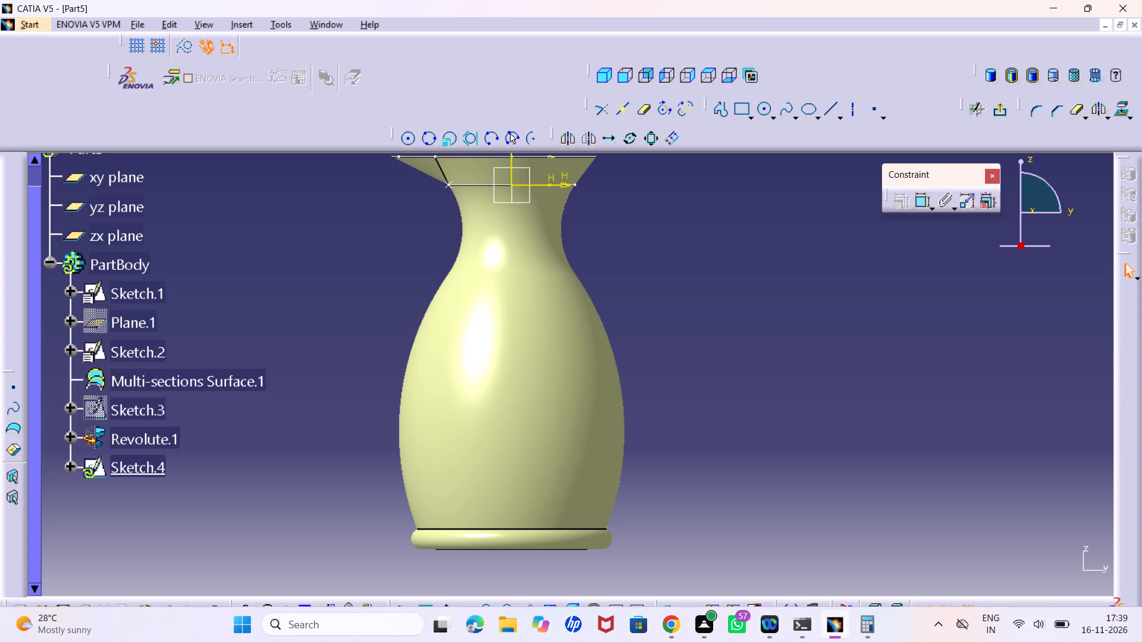
middle_click(609, 299)
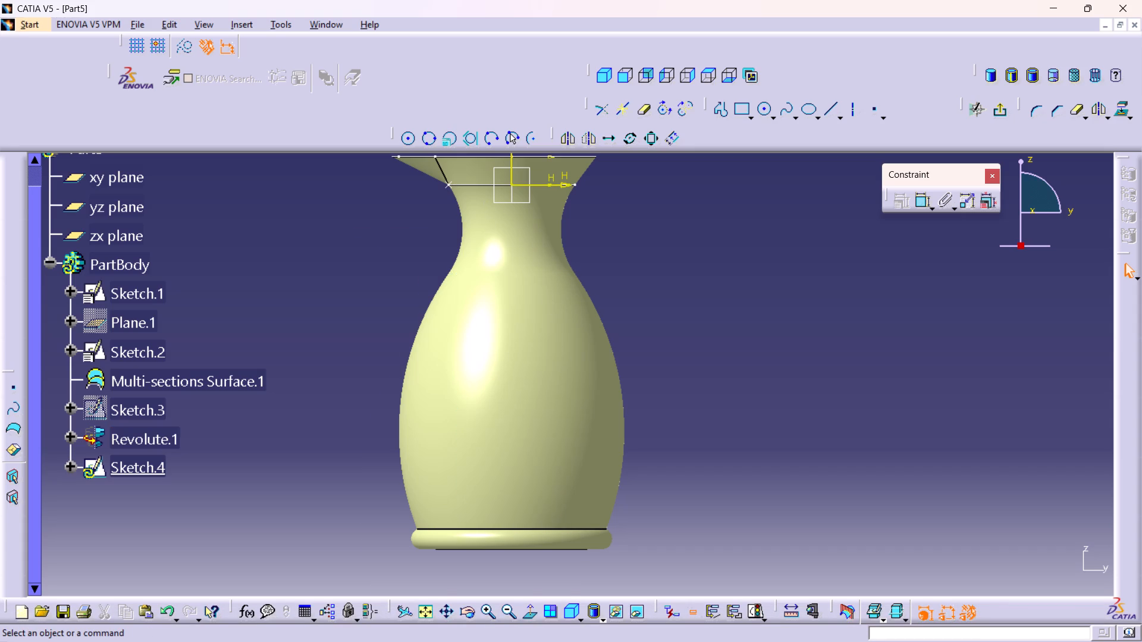
middle_drag(595, 334, 658, 262)
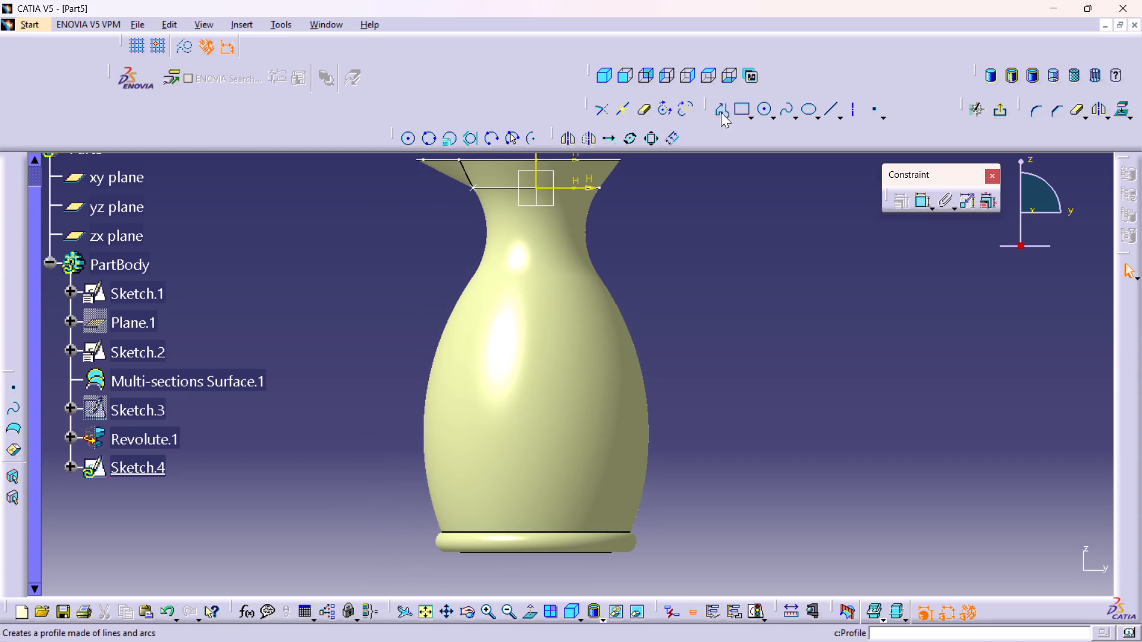
double_click(721, 112)
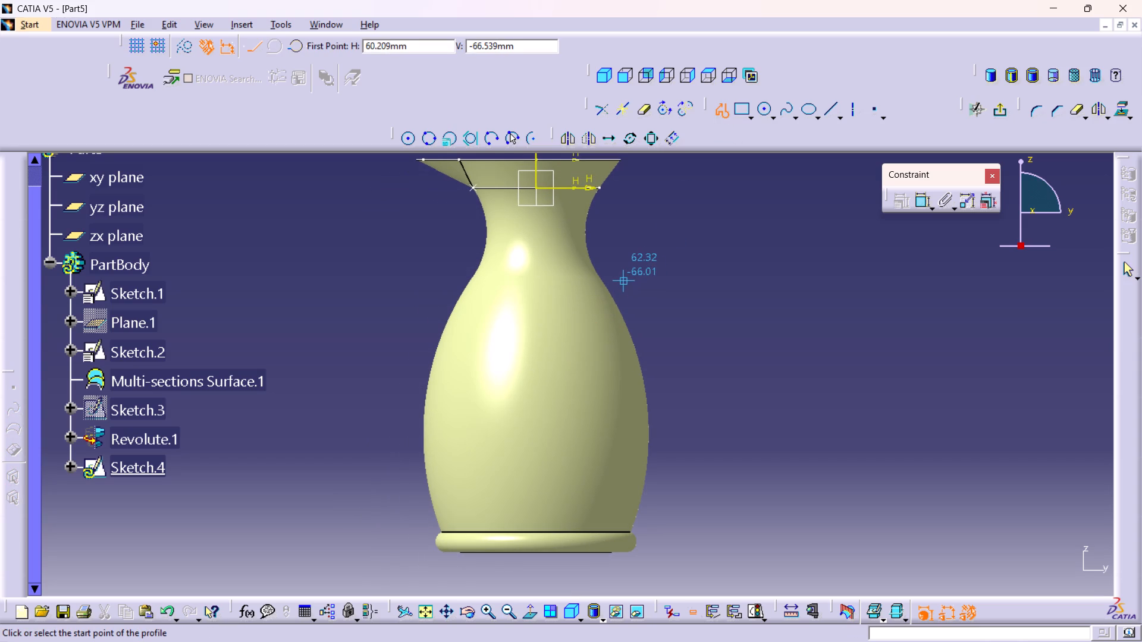
click(619, 282)
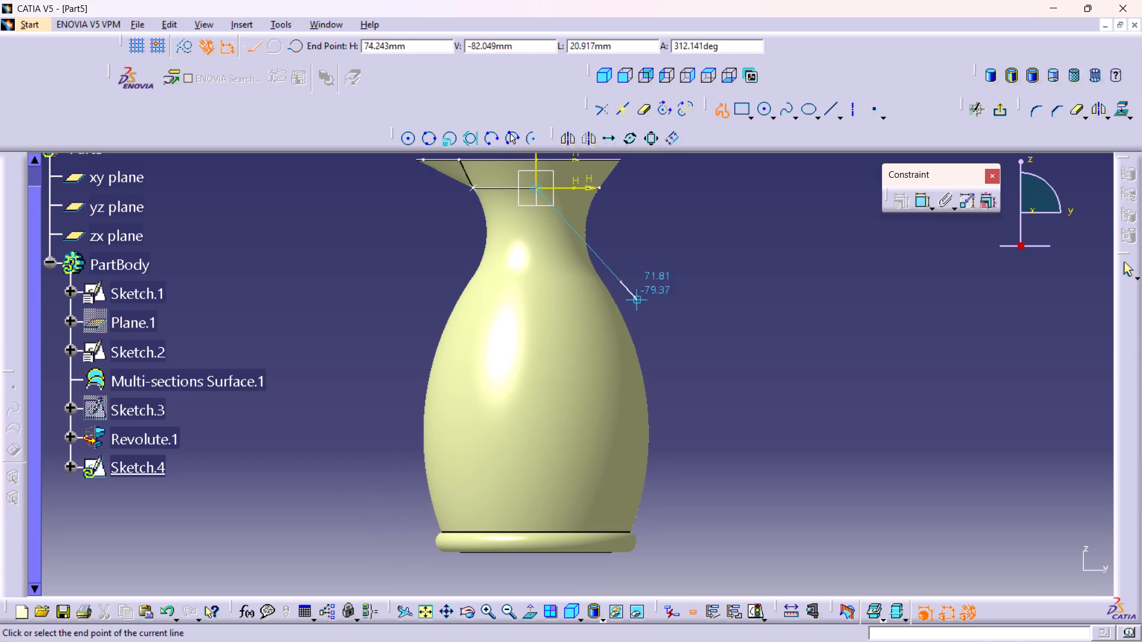
click(656, 267)
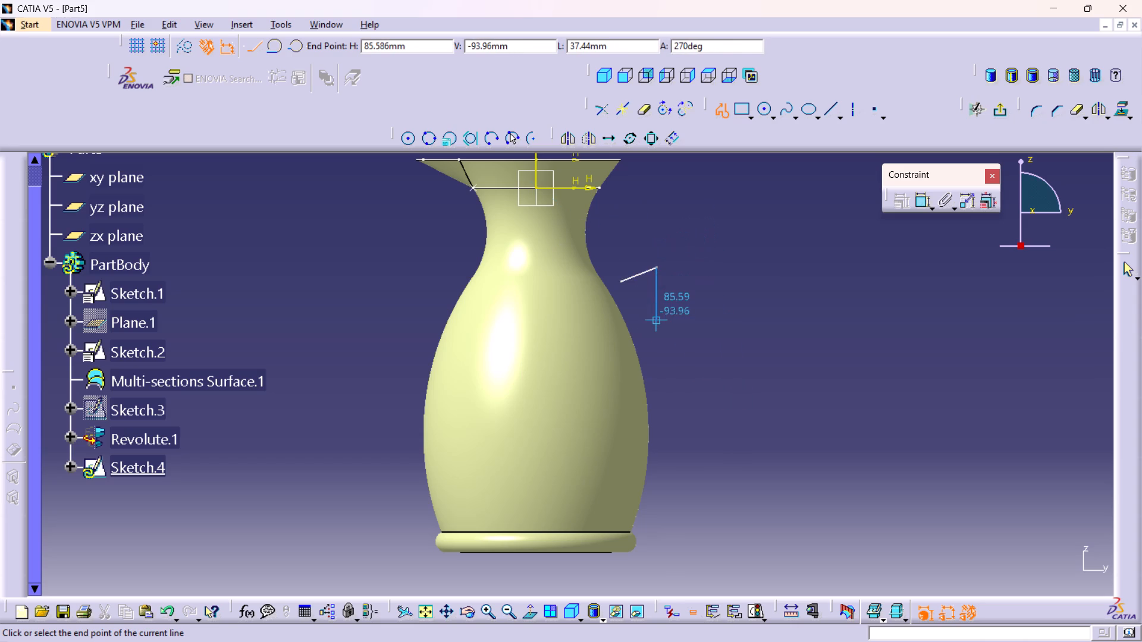
click(285, 46)
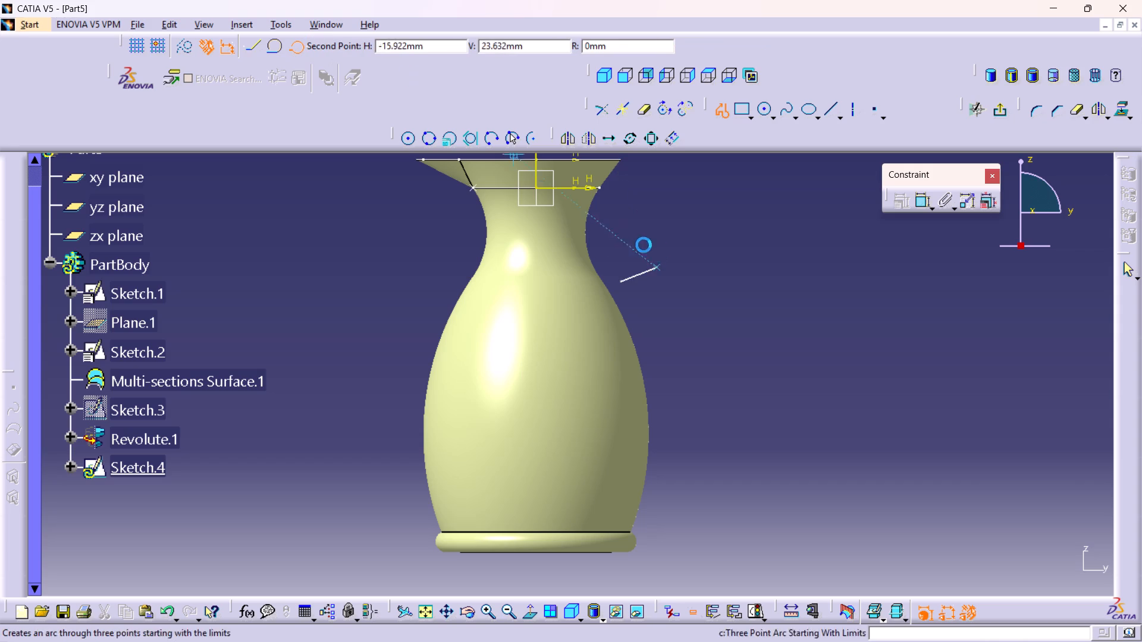
click(697, 281)
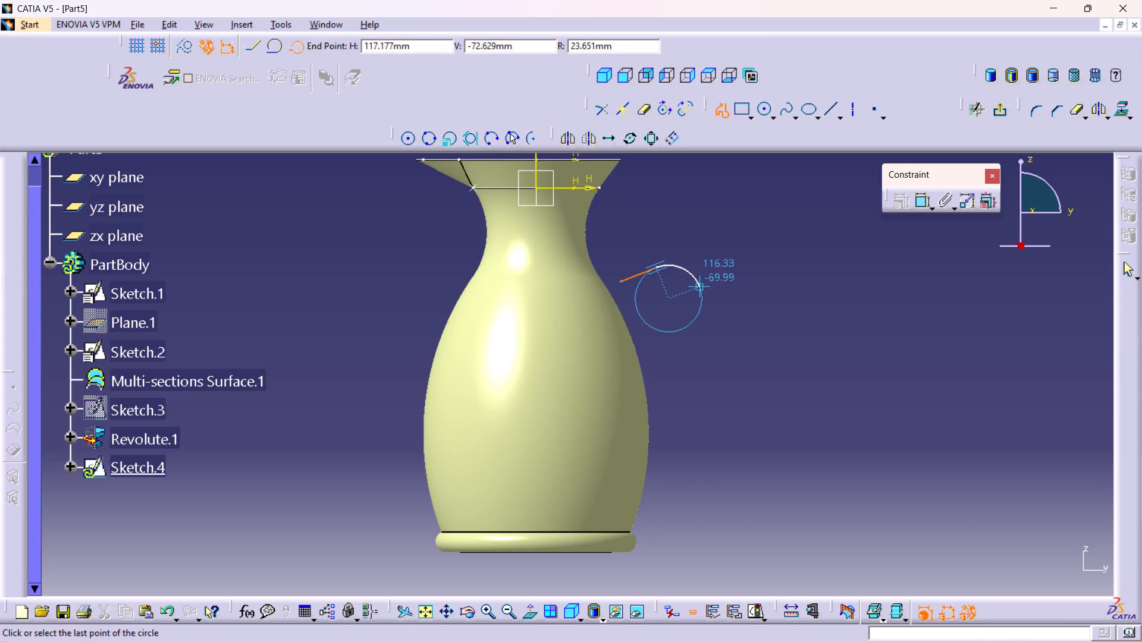
click(699, 292)
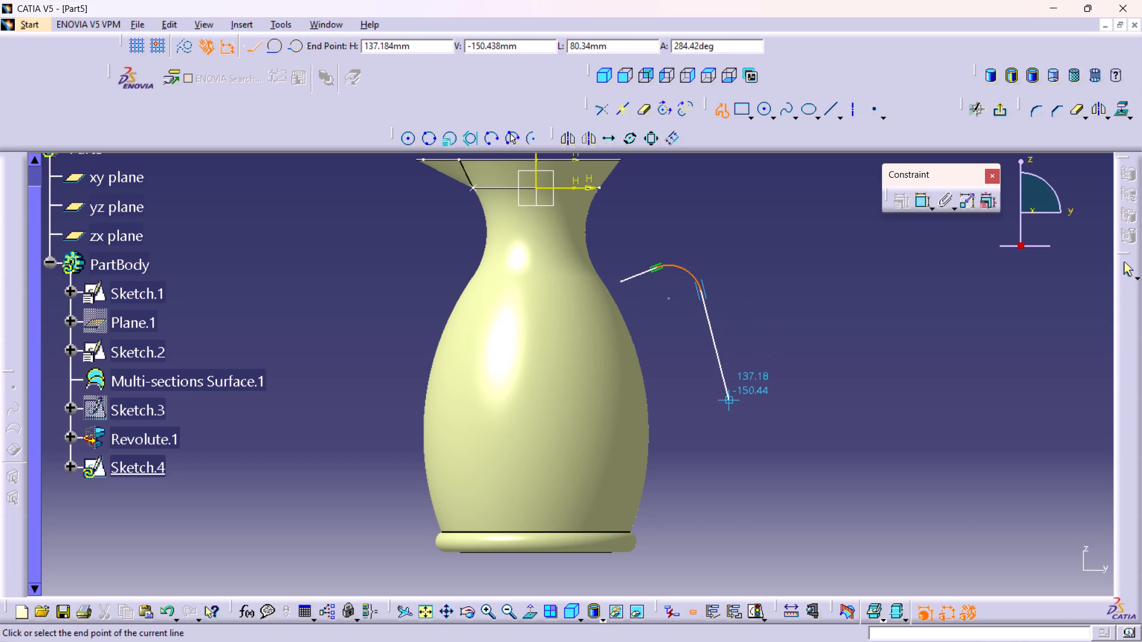
click(728, 401)
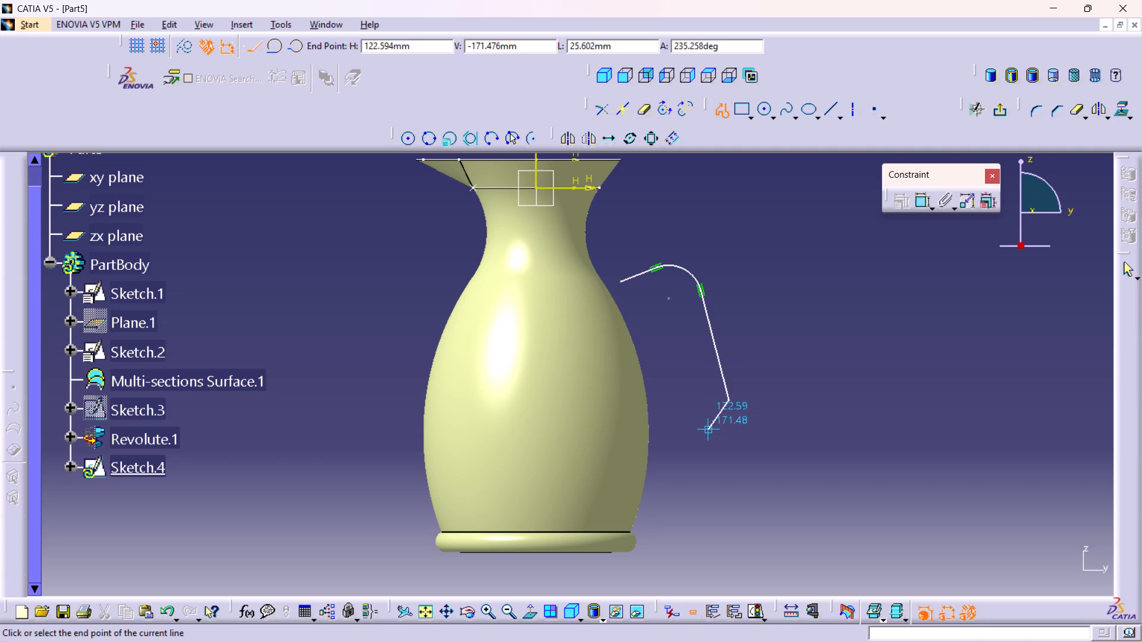
Finish the handle path with a lower arc of about 16 mm radius and an end line about 25 mm long parallel to the upper line, and exit the sketch.
click(300, 43)
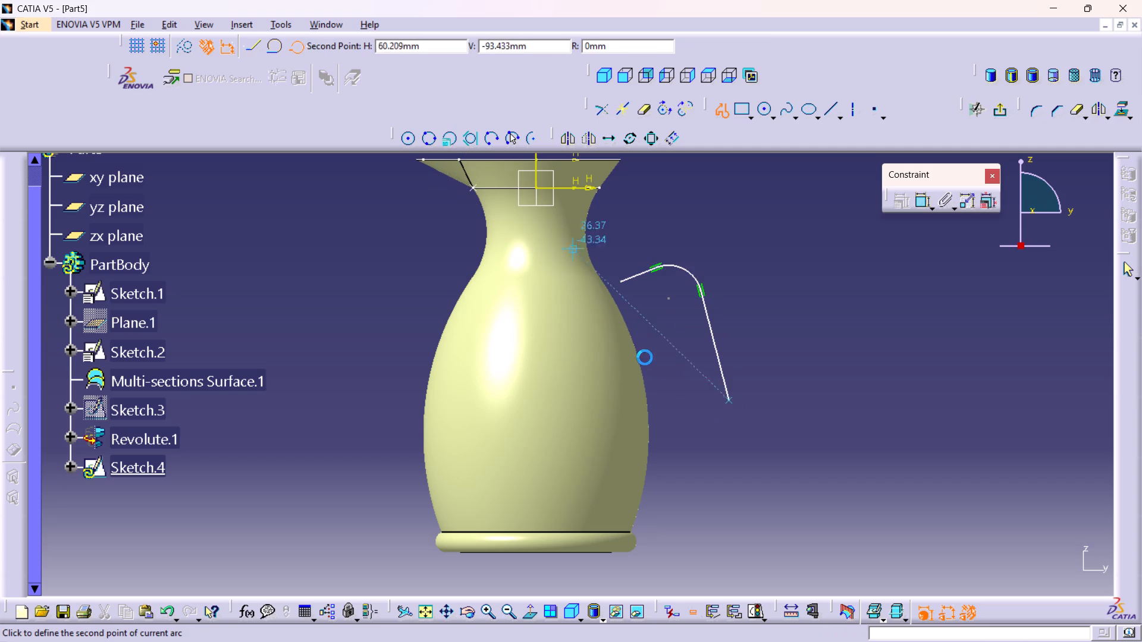
click(705, 408)
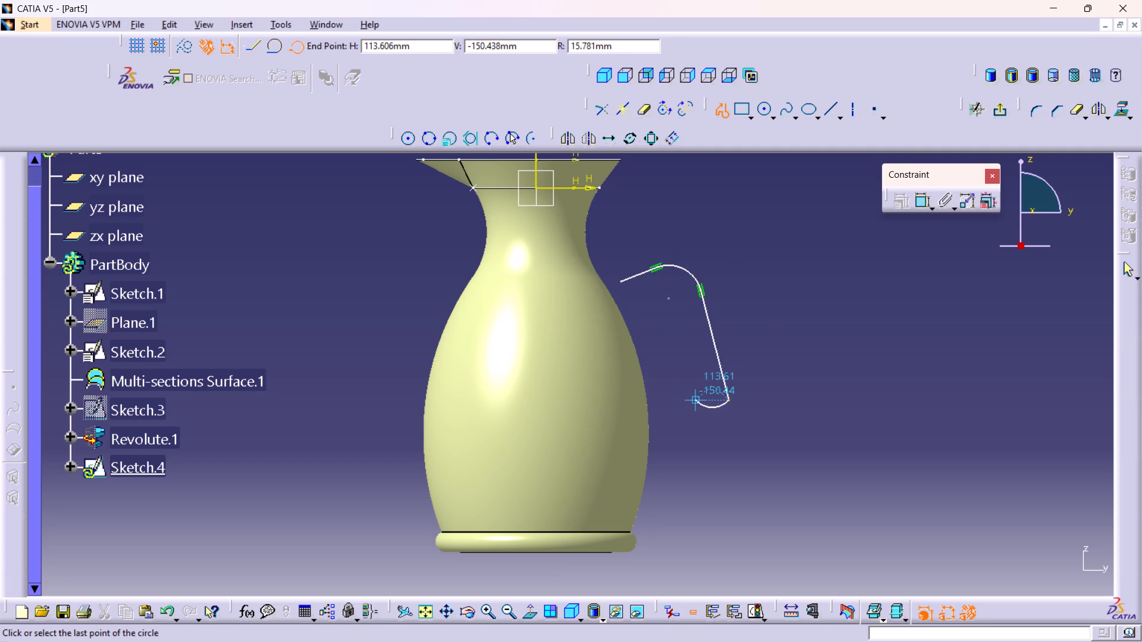
click(697, 401)
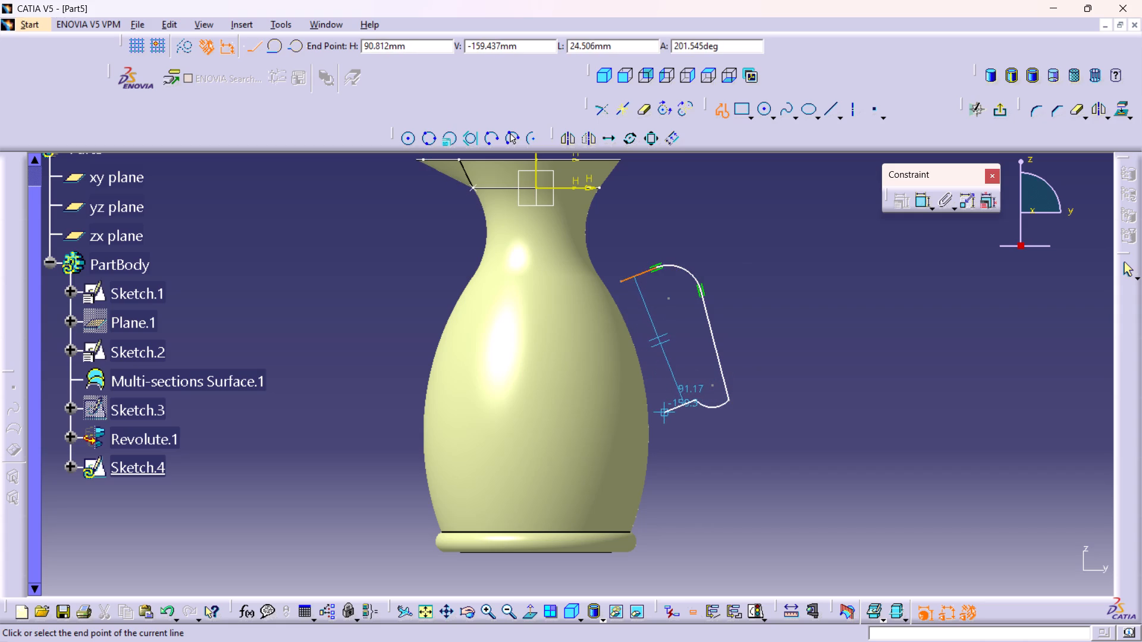
click(666, 414)
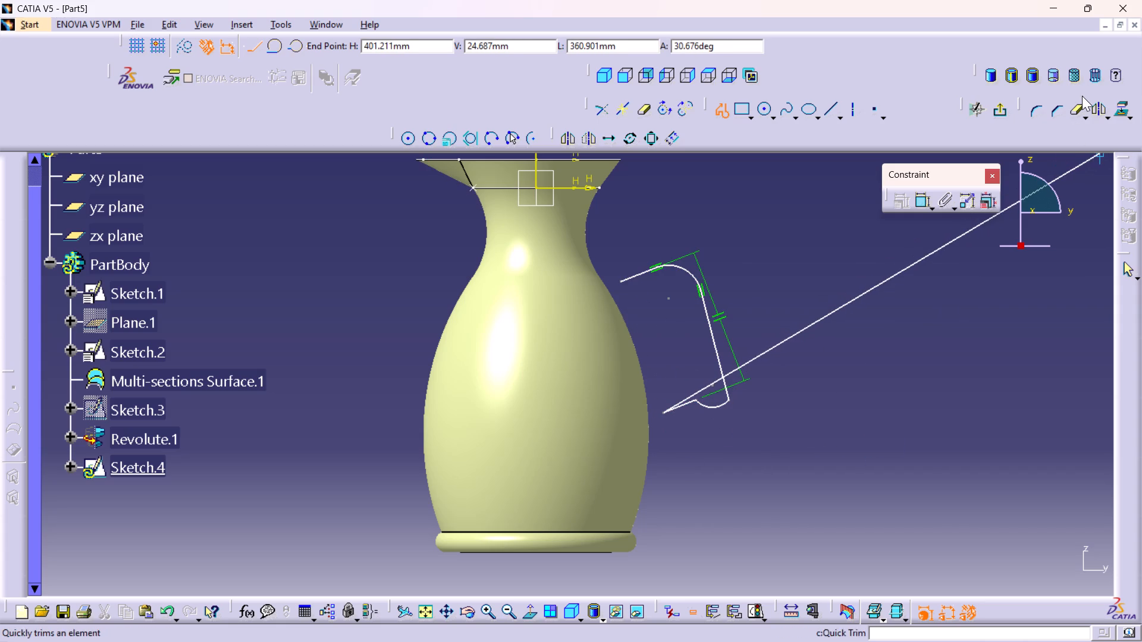
click(999, 111)
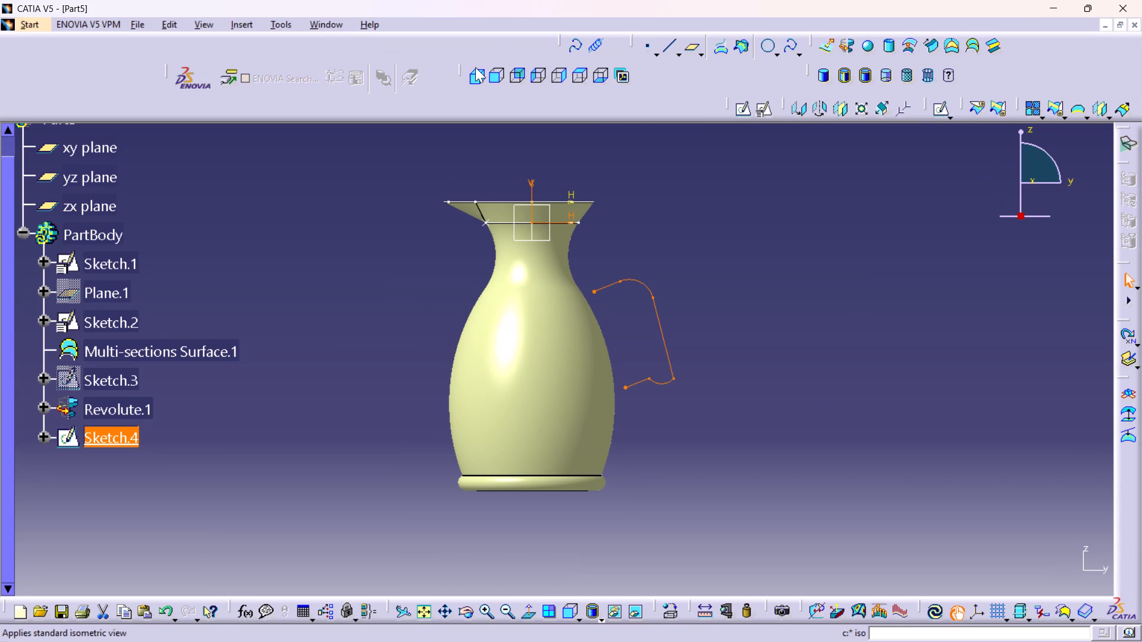
click(475, 67)
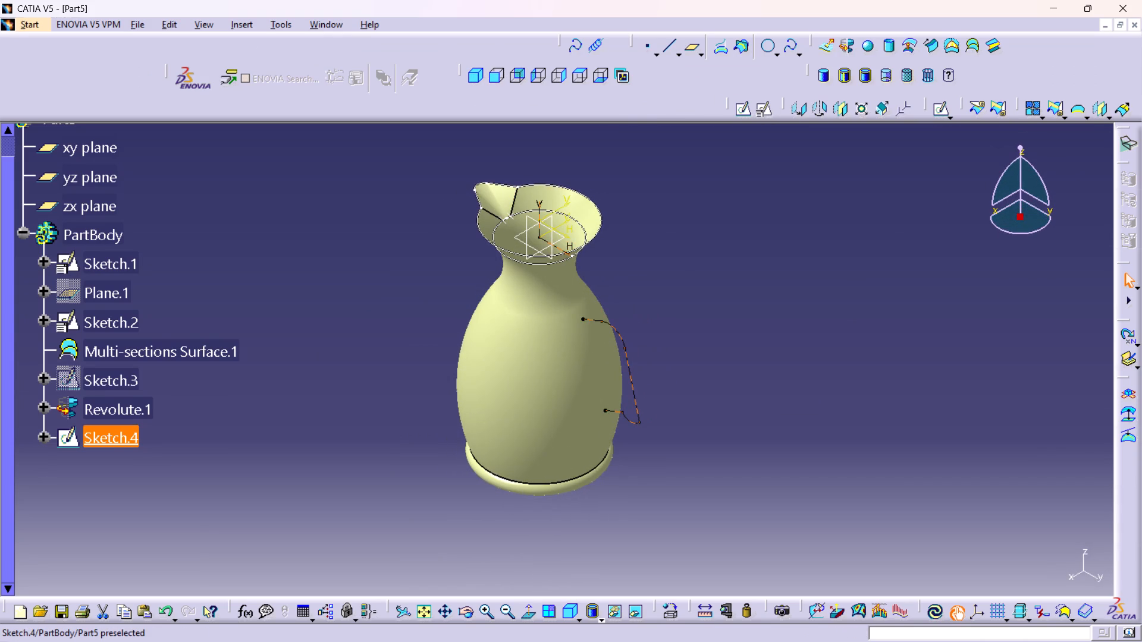
Reopen Sketch.4 and dimension the upper arc of the handle path with a radius of 25 mm.
double_click(119, 440)
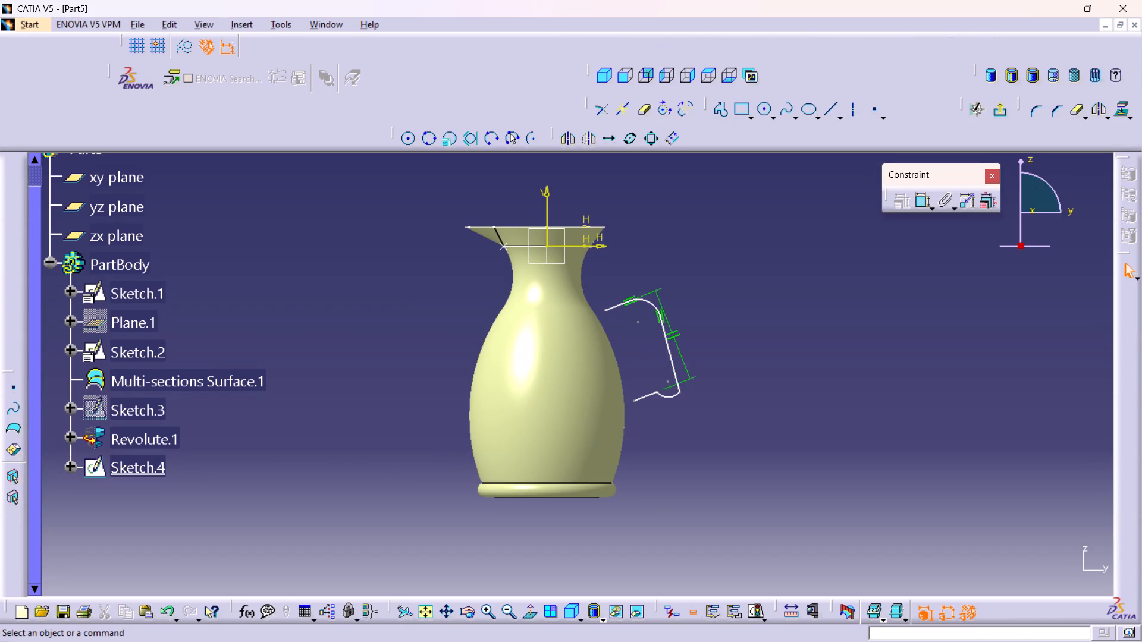
middle_drag(719, 401, 704, 289)
right_click(719, 401)
middle_drag(864, 382, 614, 336)
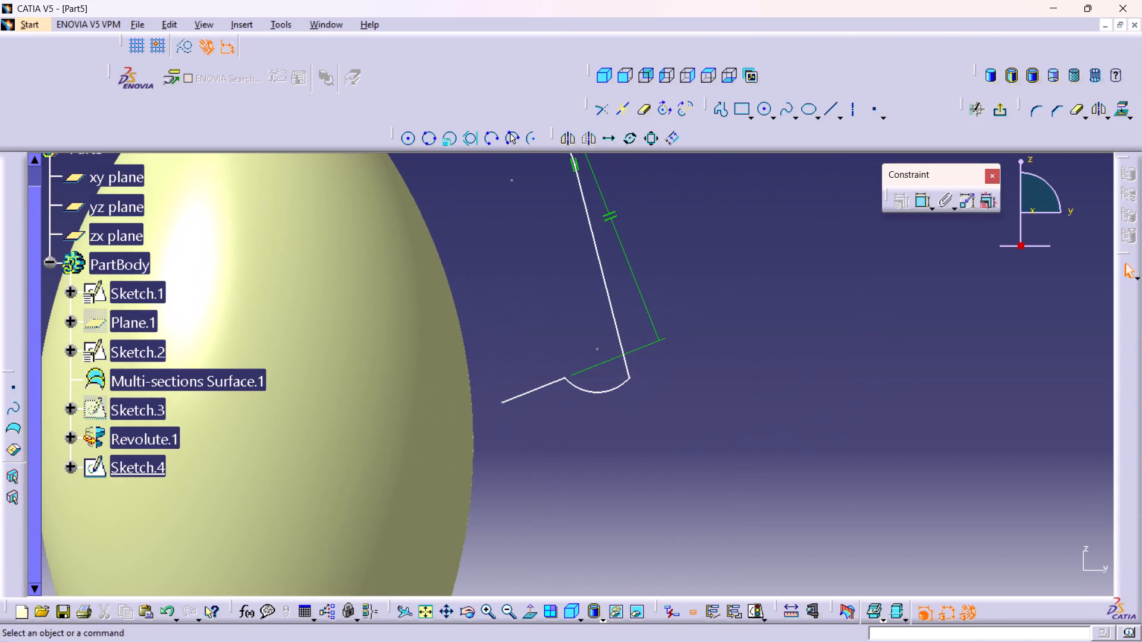
middle_drag(790, 251, 817, 297)
right_click(789, 251)
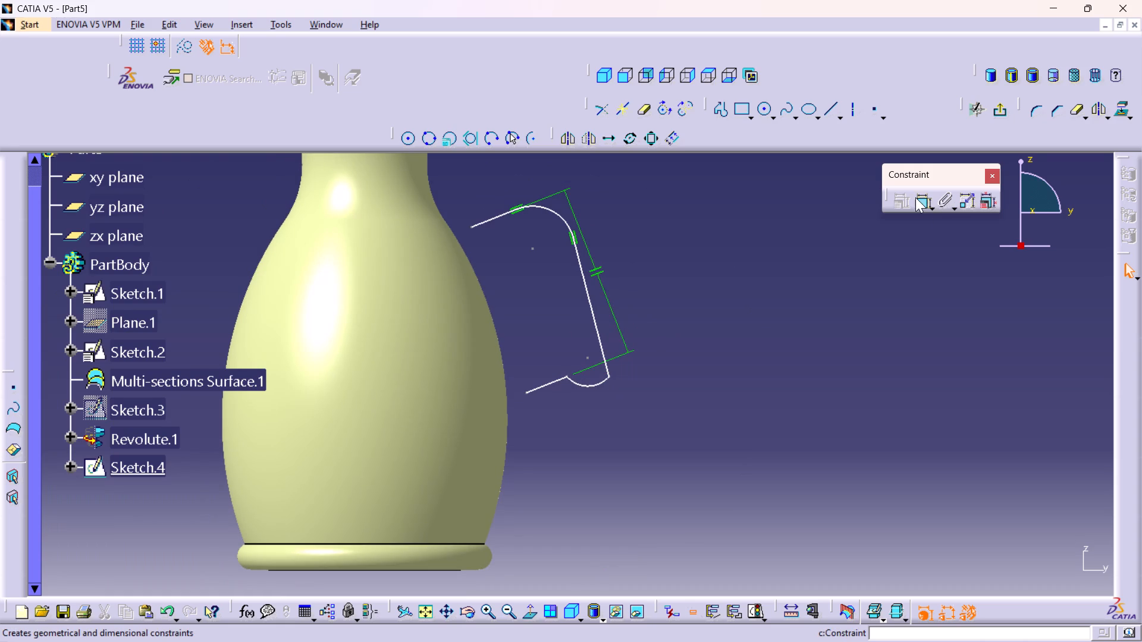
double_click(917, 198)
click(547, 210)
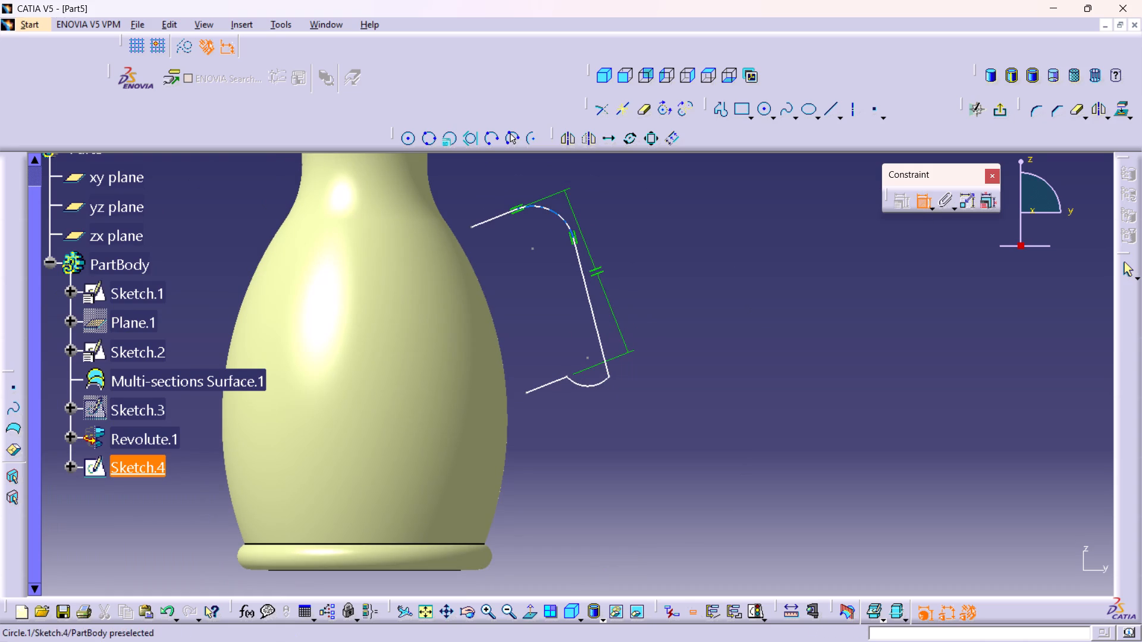
click(556, 172)
double_click(552, 169)
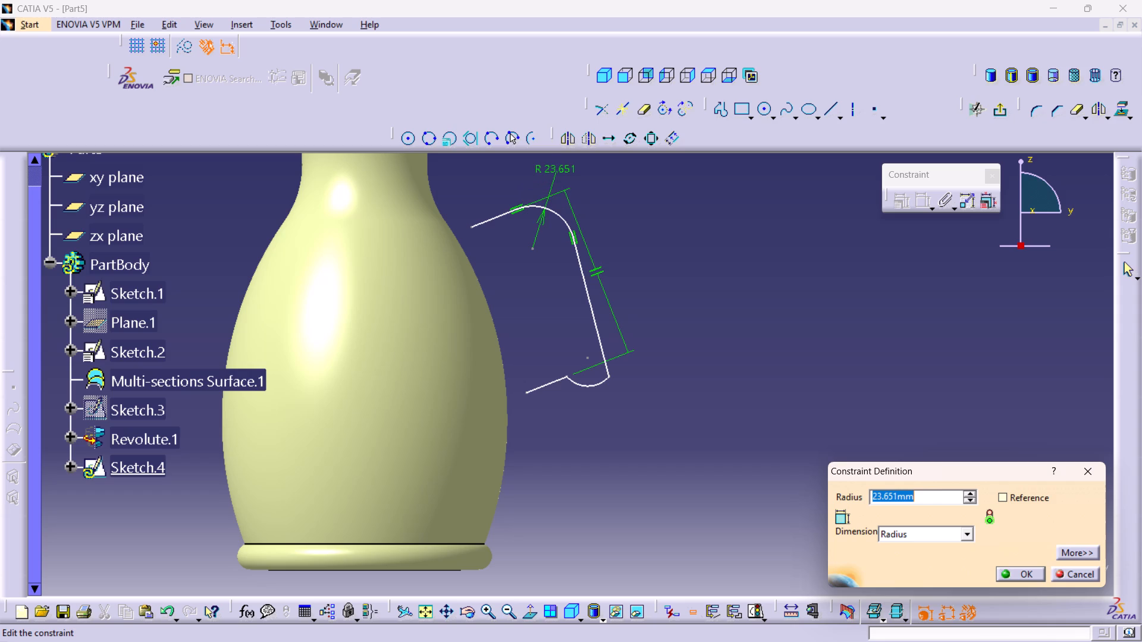
double_click(551, 168)
text(25)
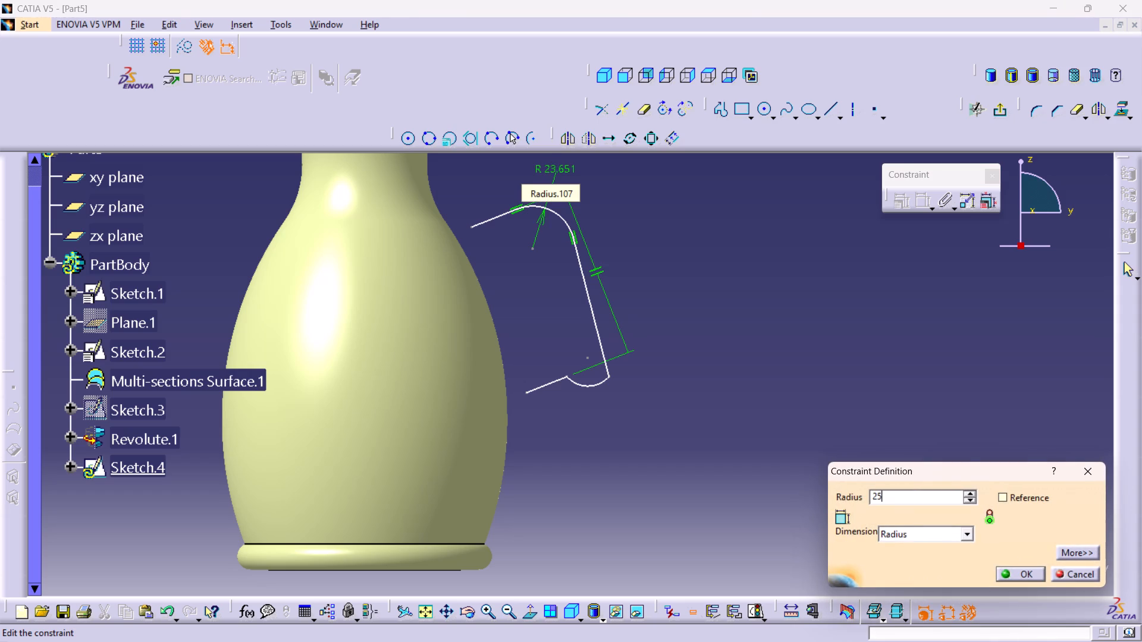
key(Return)
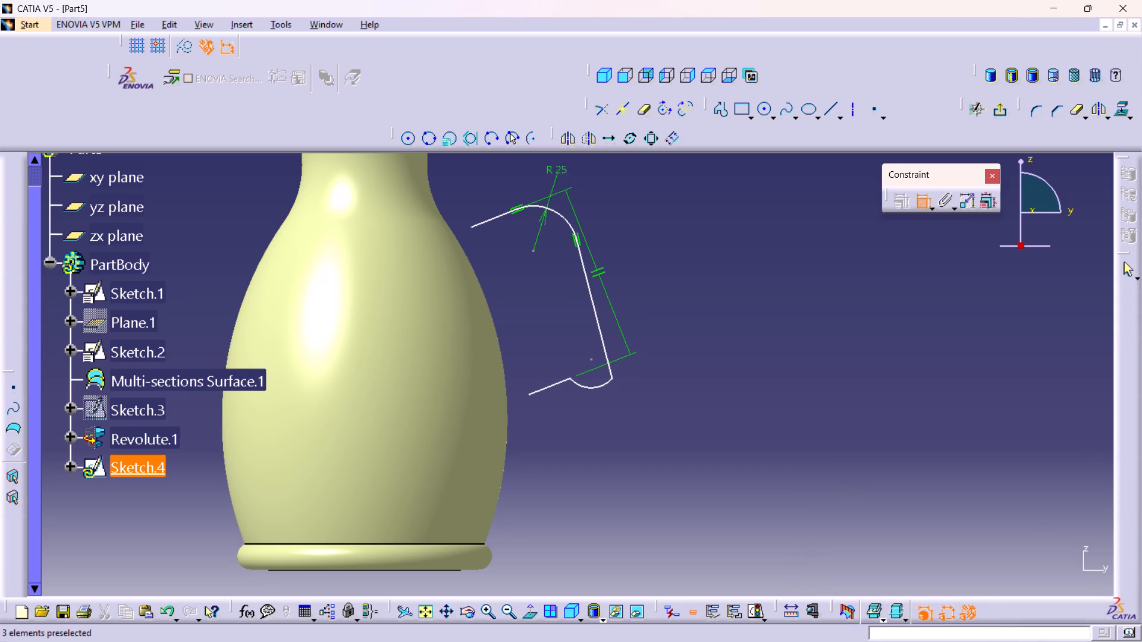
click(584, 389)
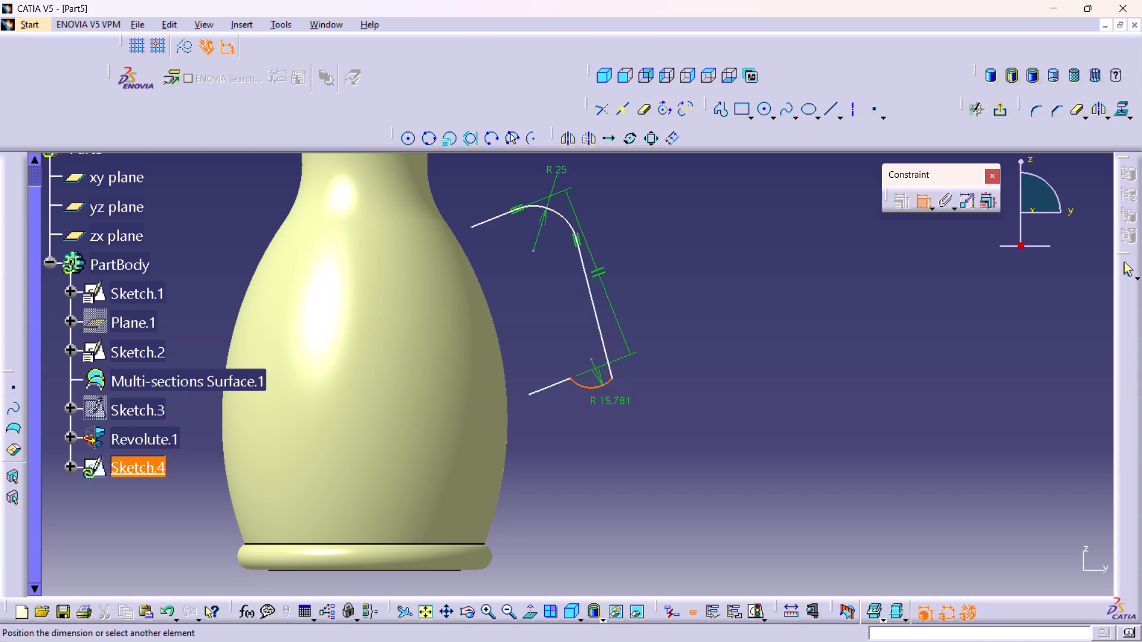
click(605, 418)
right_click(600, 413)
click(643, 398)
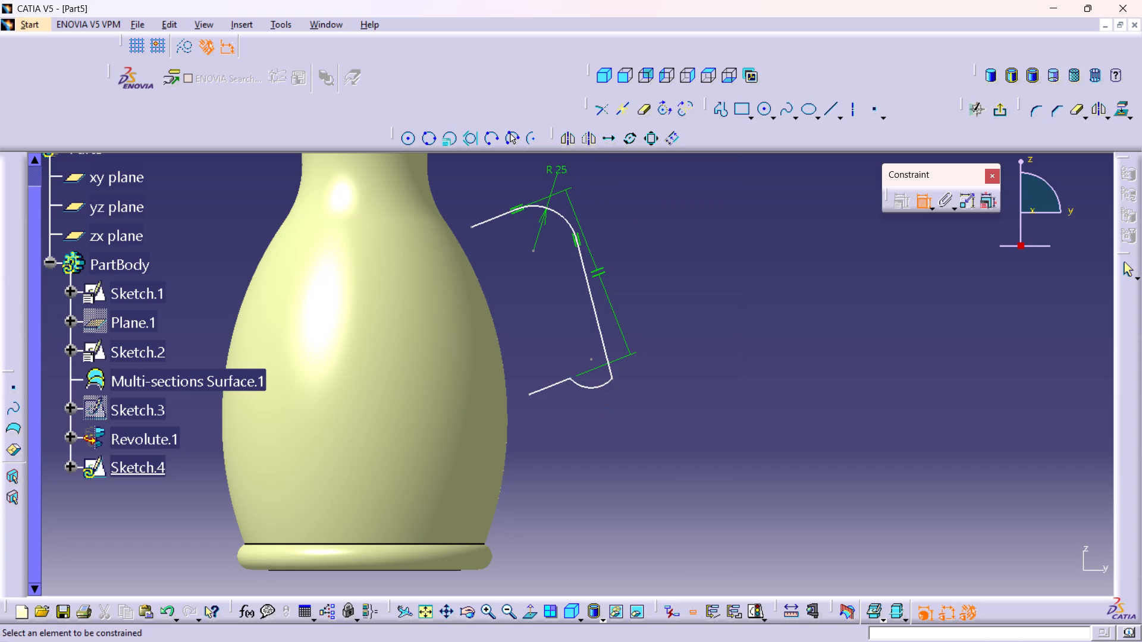
Make the lower arc of the handle path tangent to both the long descending line and the short lower end line.
click(601, 386)
drag(606, 355, 611, 353)
right_click(668, 360)
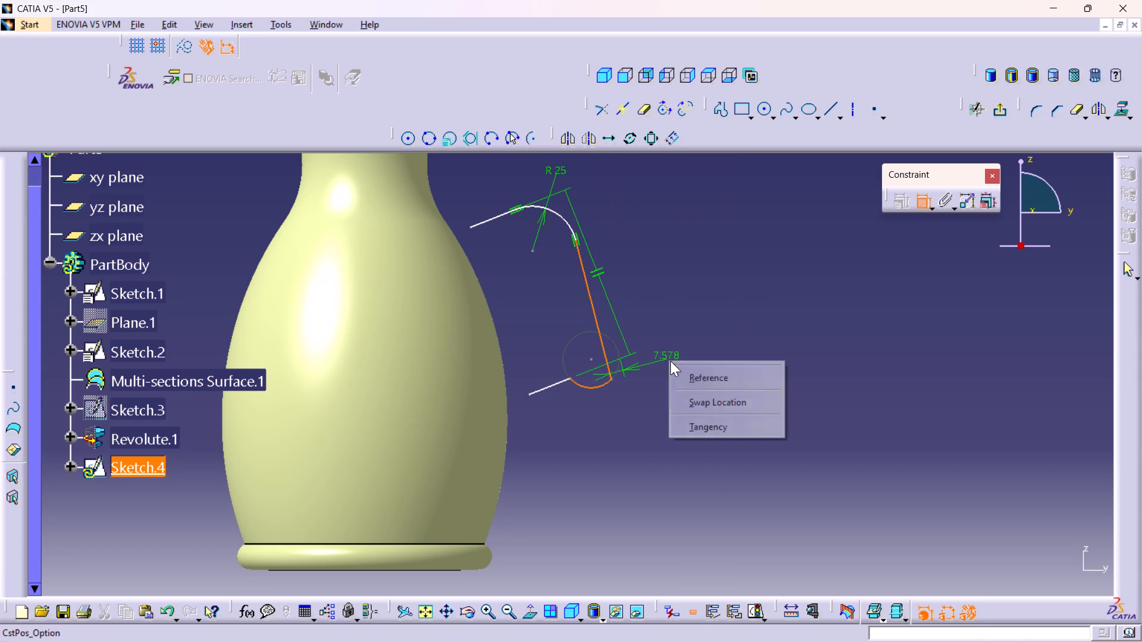
click(690, 429)
click(560, 382)
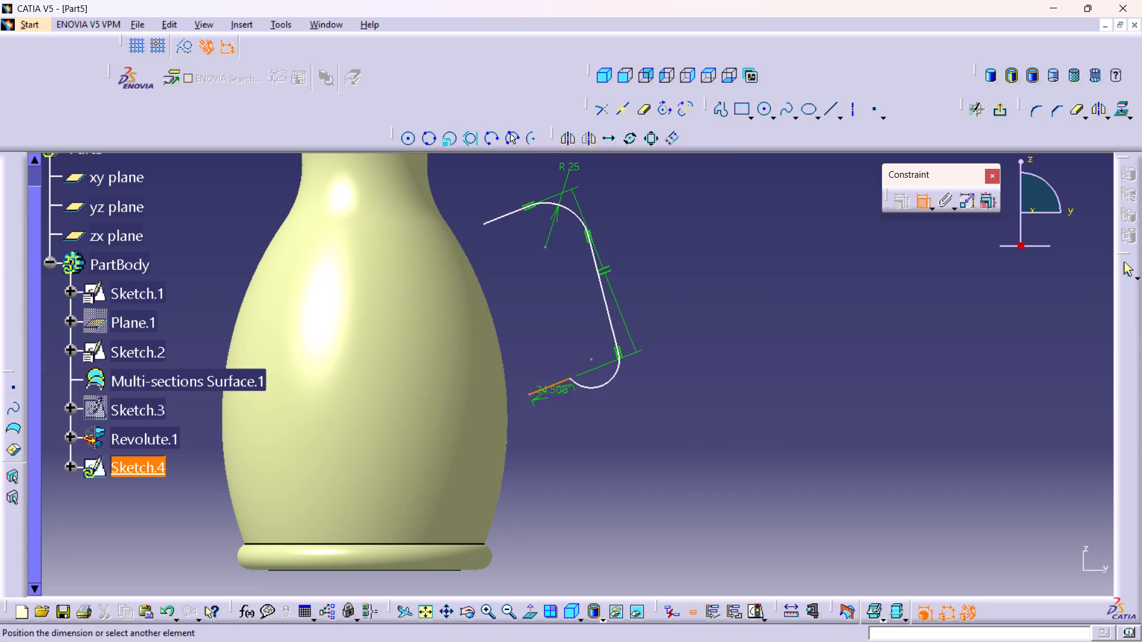
click(586, 388)
right_click(575, 414)
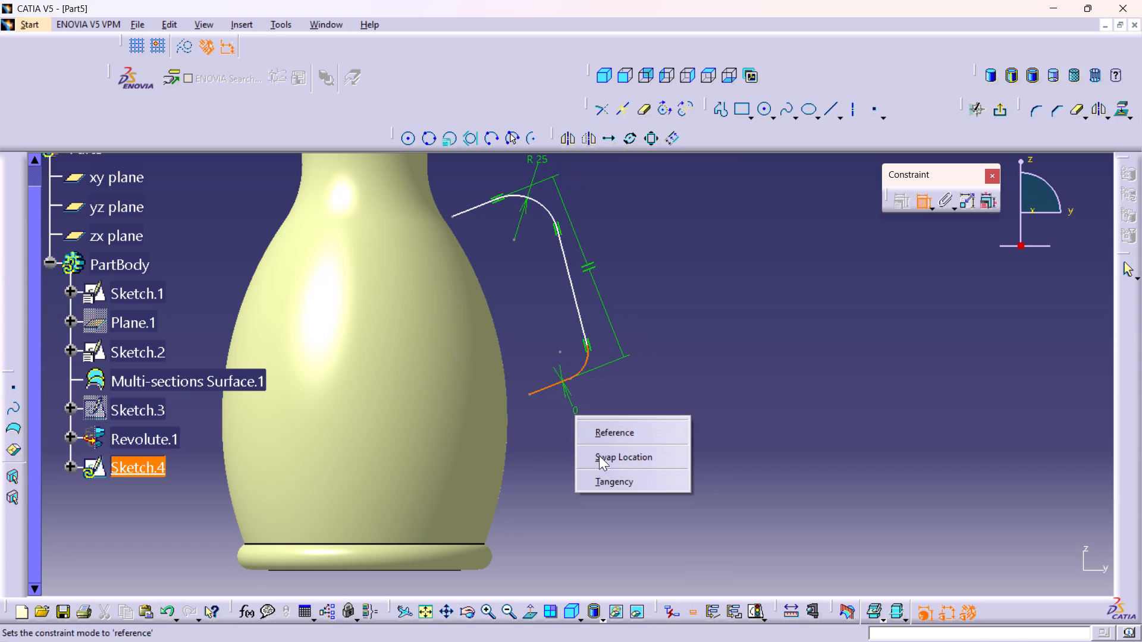
click(599, 477)
Dimension the lower arc of the handle path with a radius of 25 mm.
drag(583, 363, 589, 364)
click(623, 385)
double_click(619, 380)
text(25)
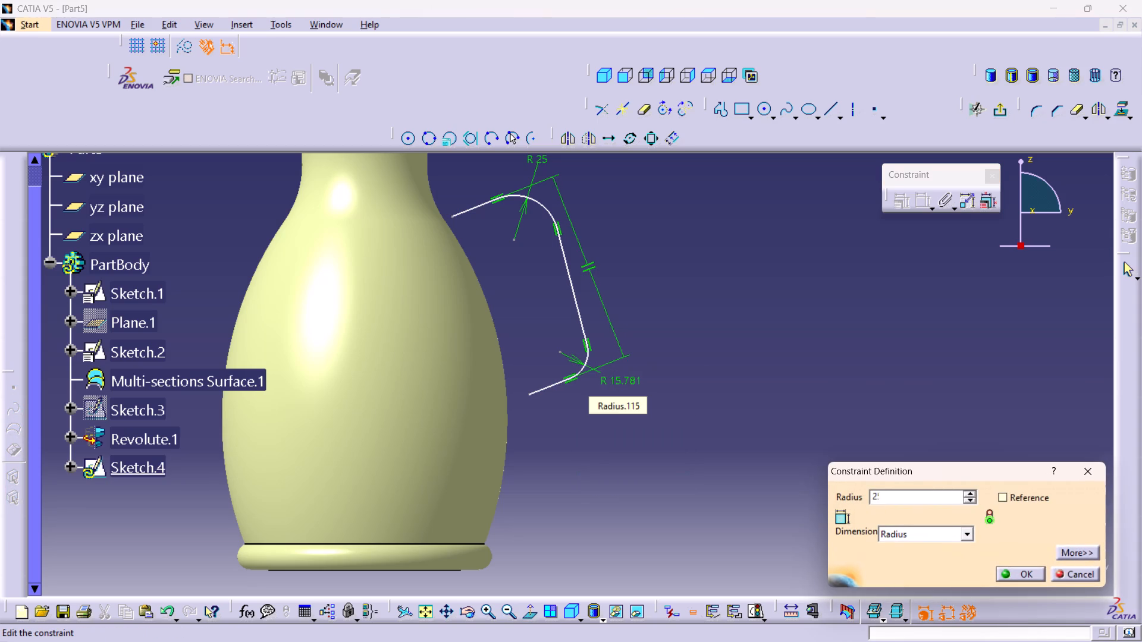
key(Return)
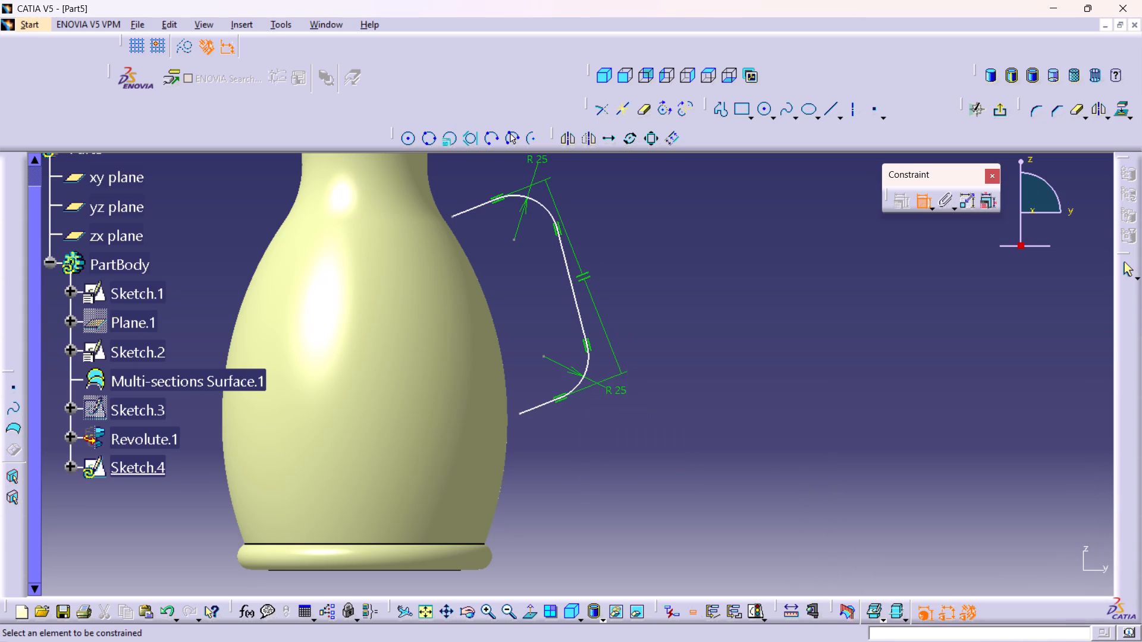
Dimension the long descending line of the handle path with a length of 77.5 mm.
middle_drag(560, 329, 557, 300)
right_click(560, 329)
middle_drag(547, 287, 579, 354)
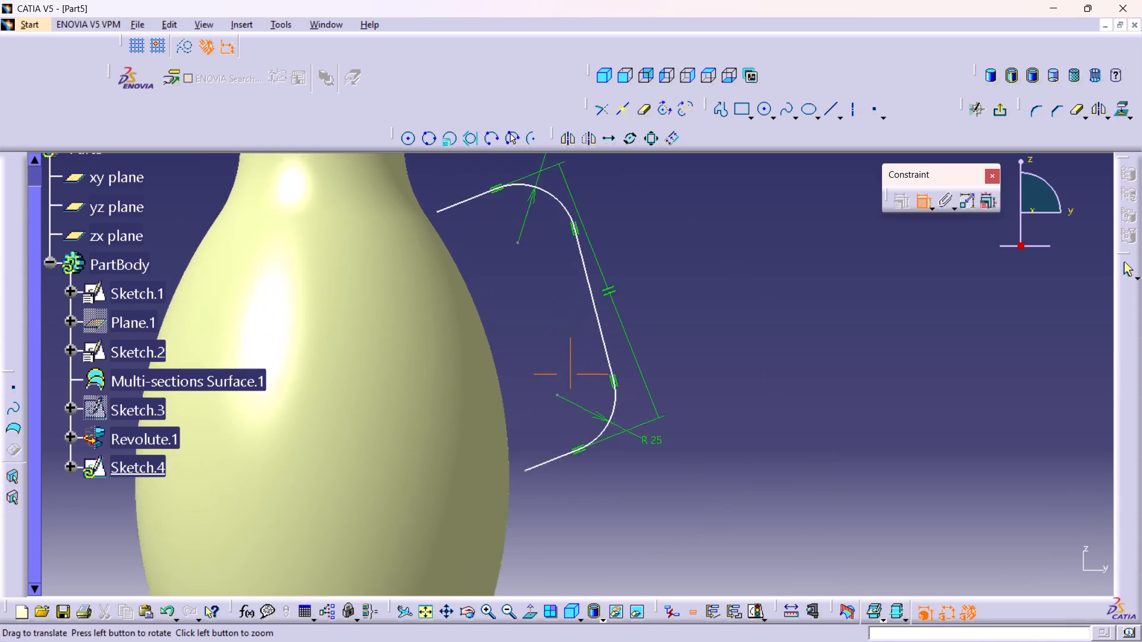
middle_drag(579, 354, 585, 373)
click(610, 350)
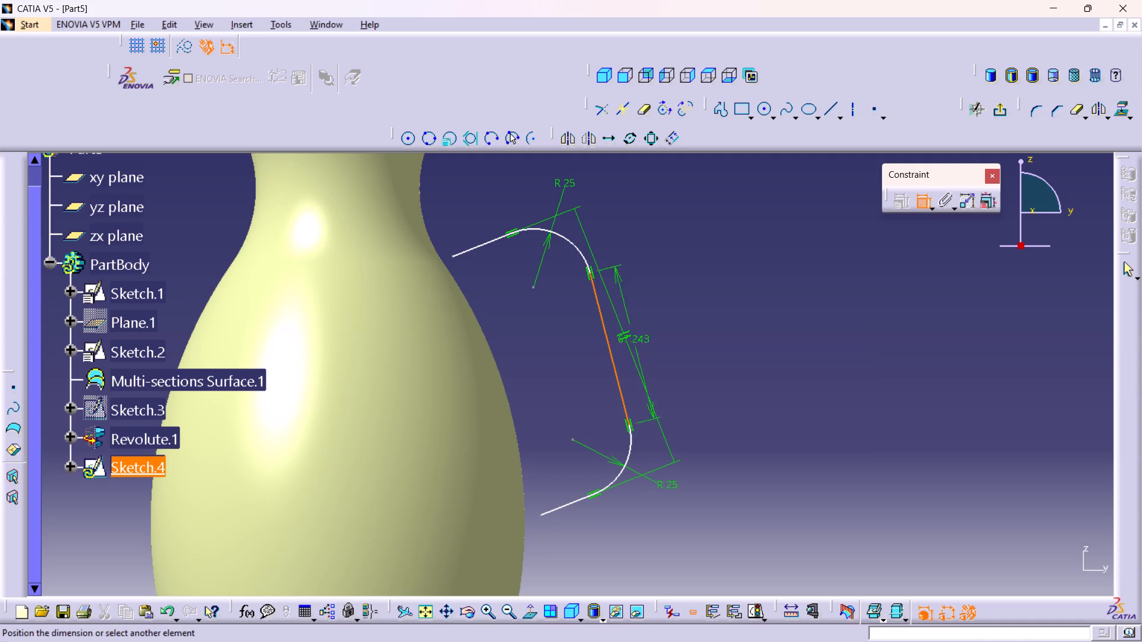
click(691, 329)
double_click(680, 324)
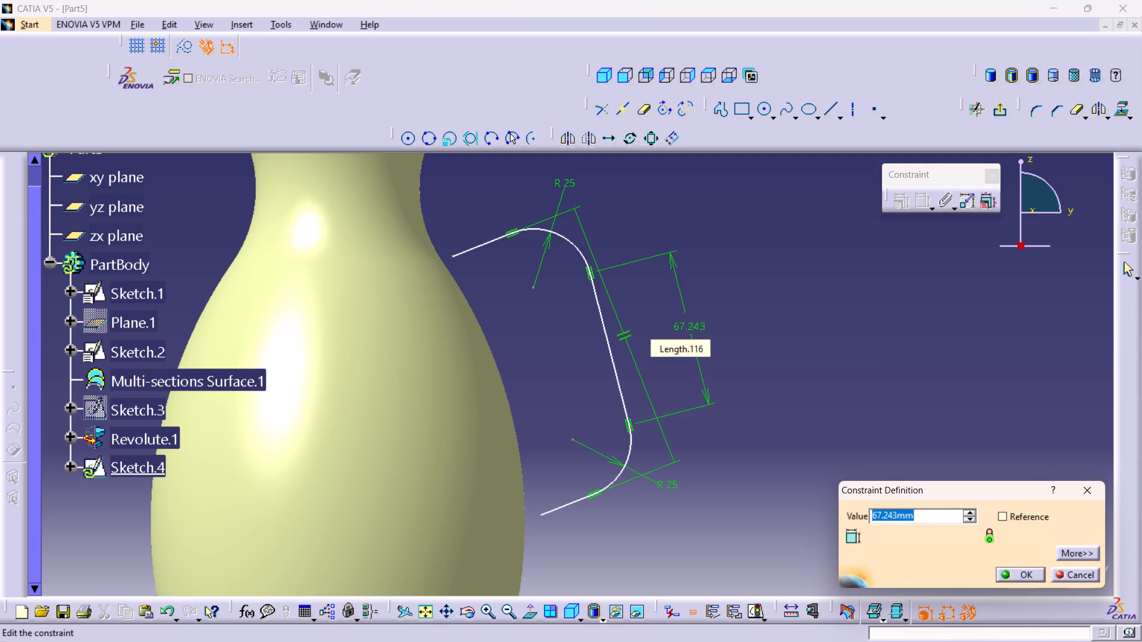
text(77.5)
key(Return)
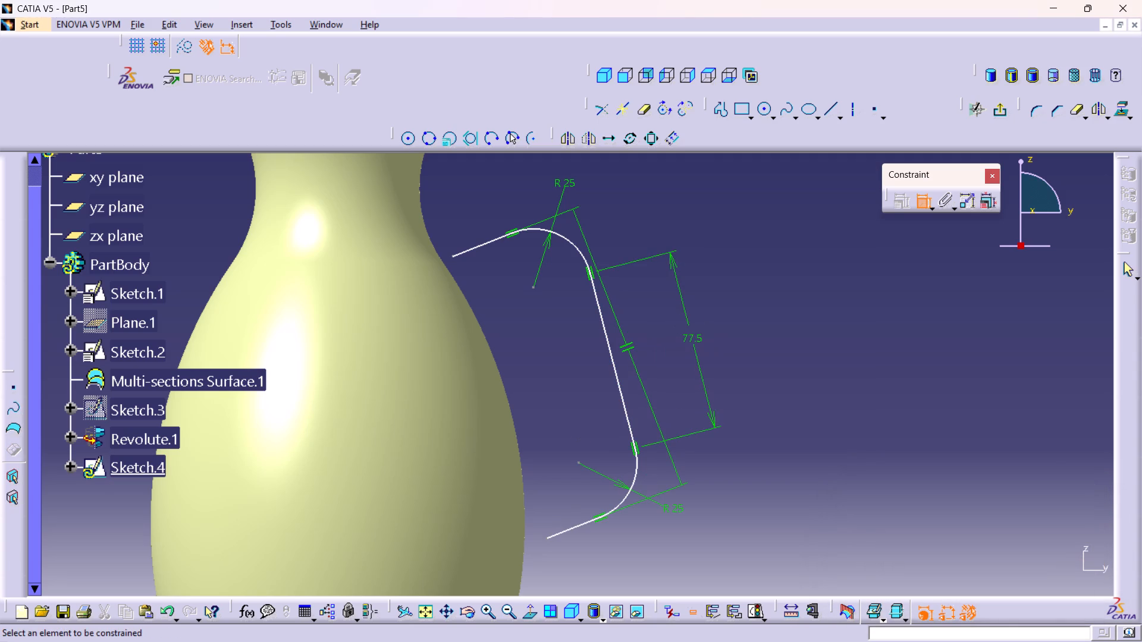
Dimension the upper end point of the handle path 63 mm below the lower edge of the spouted rim.
middle_drag(490, 333, 517, 392)
right_click(490, 333)
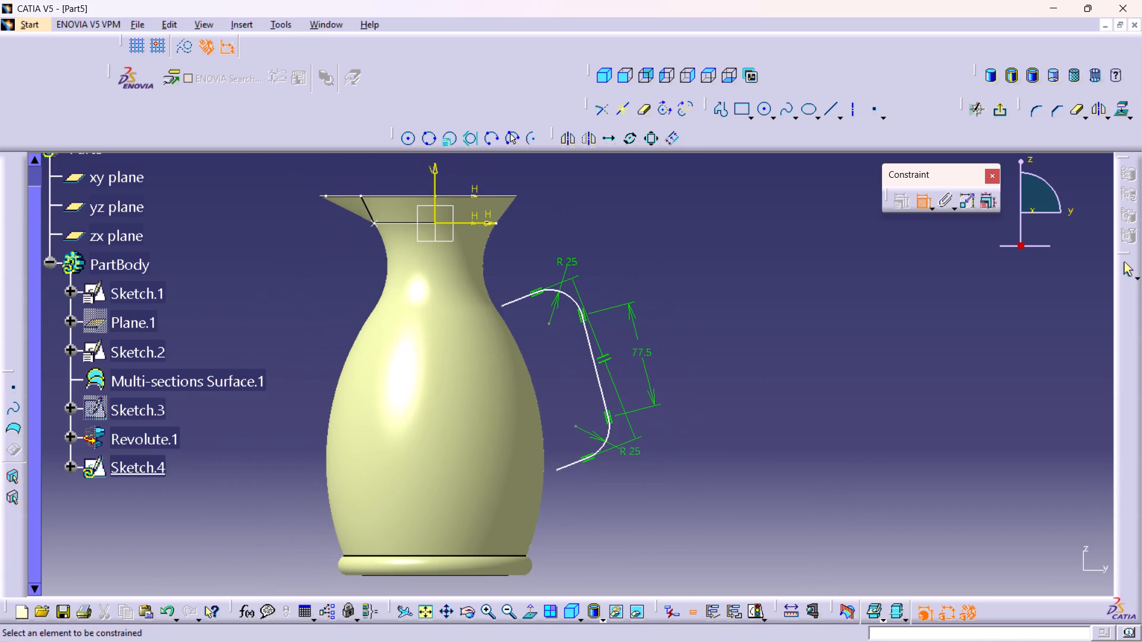
click(504, 306)
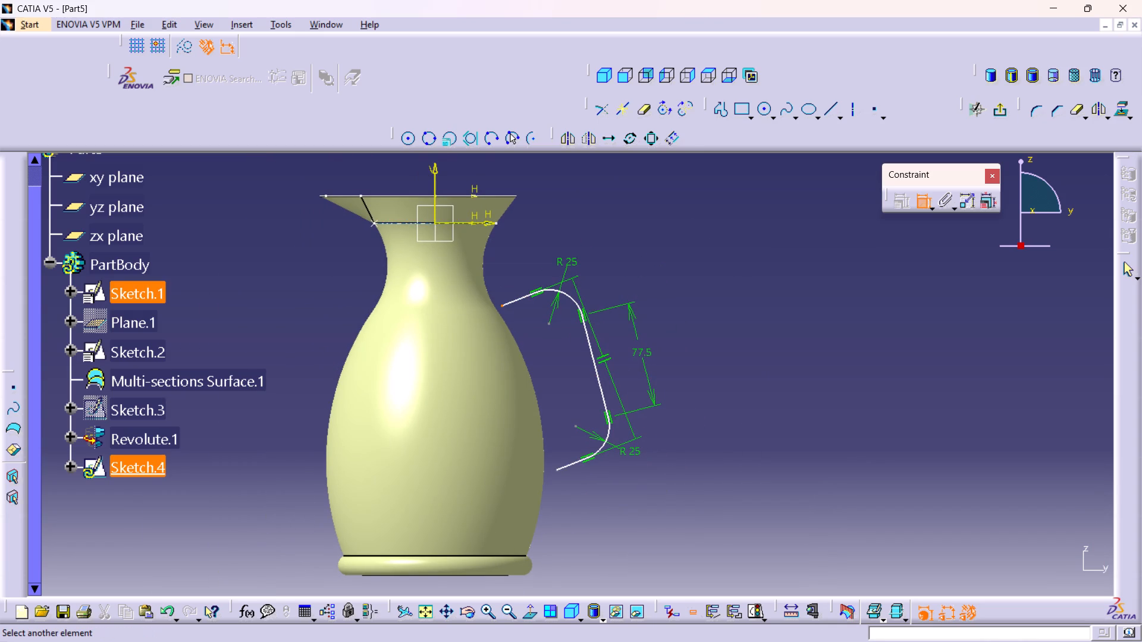
click(491, 225)
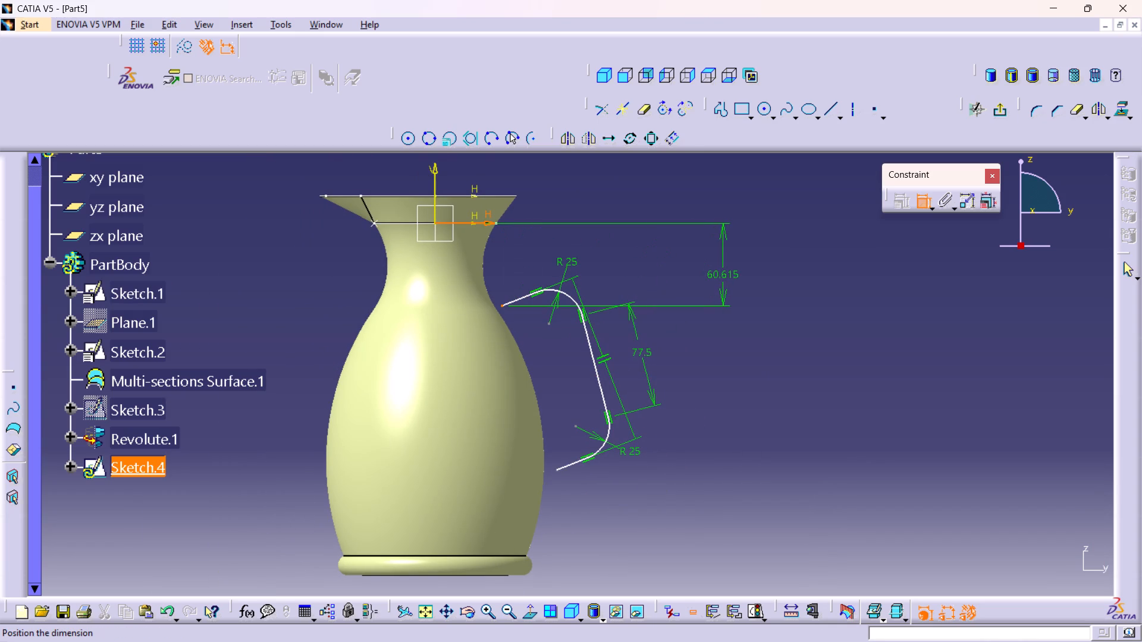
click(687, 272)
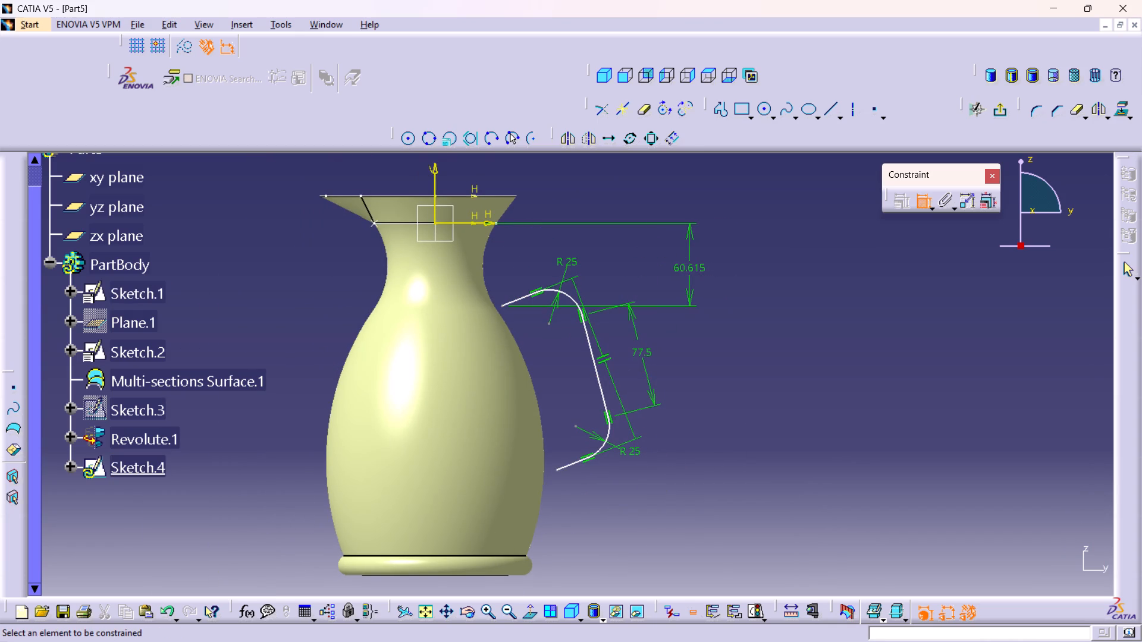
double_click(686, 267)
text(63)
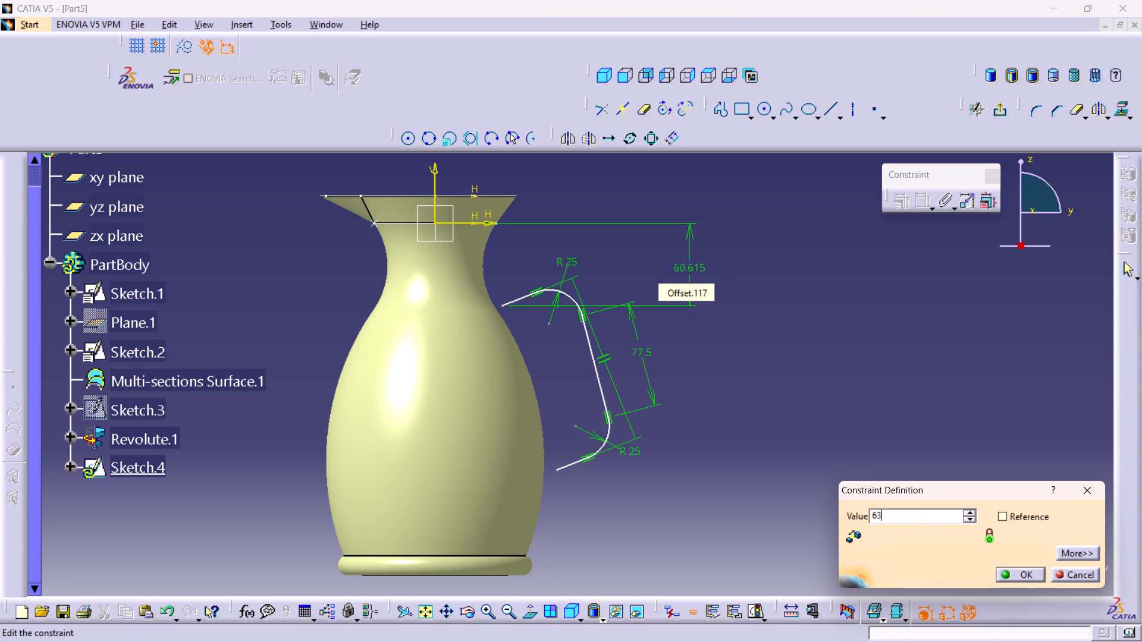
key(Return)
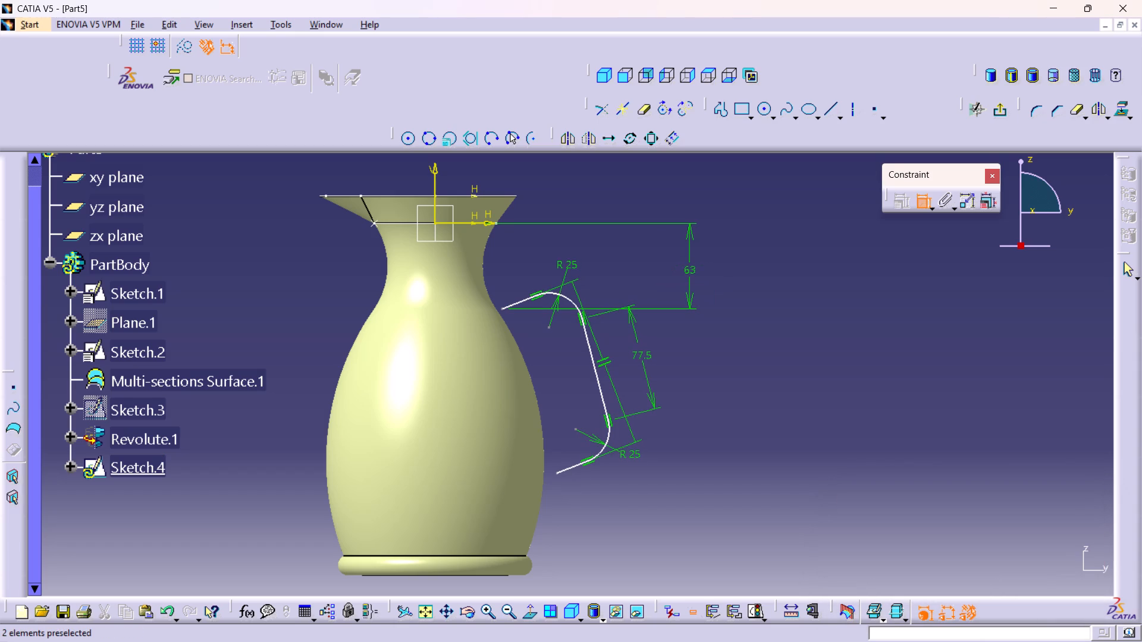
Show Sketch.3 and dimension the lower end point of the handle path 66 mm above the jug's bottom edge.
click(557, 471)
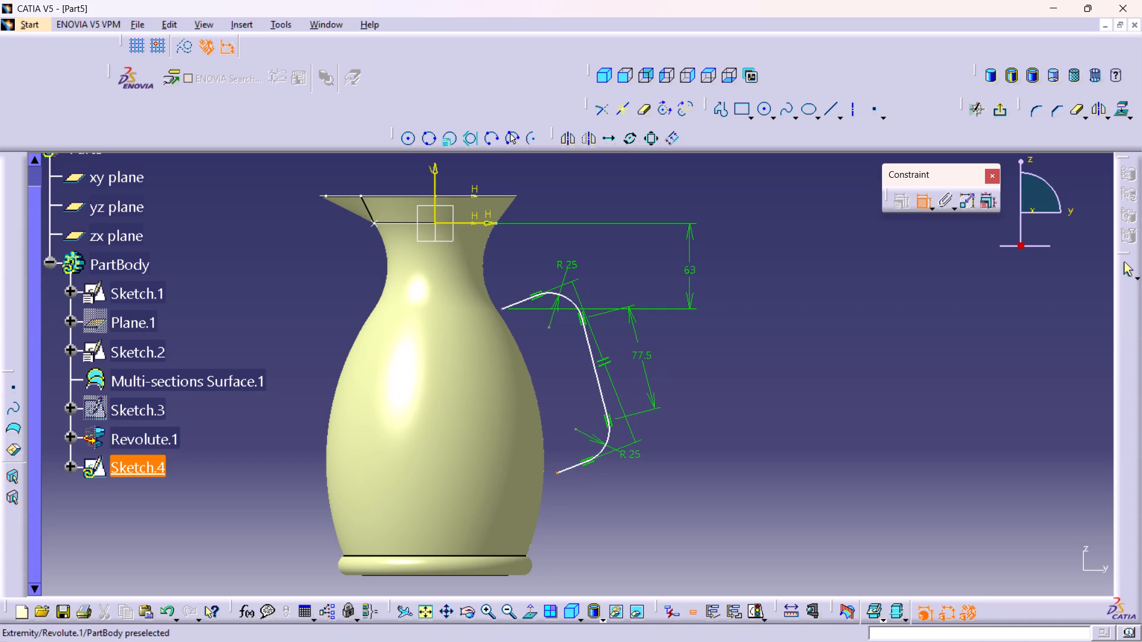
right_click(117, 419)
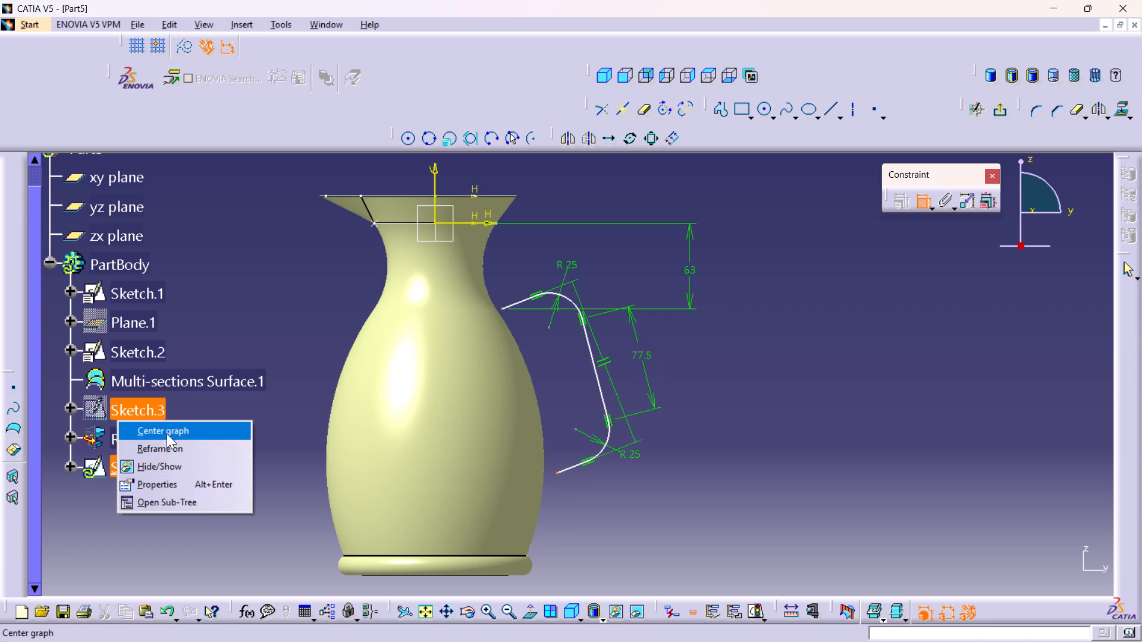
click(145, 464)
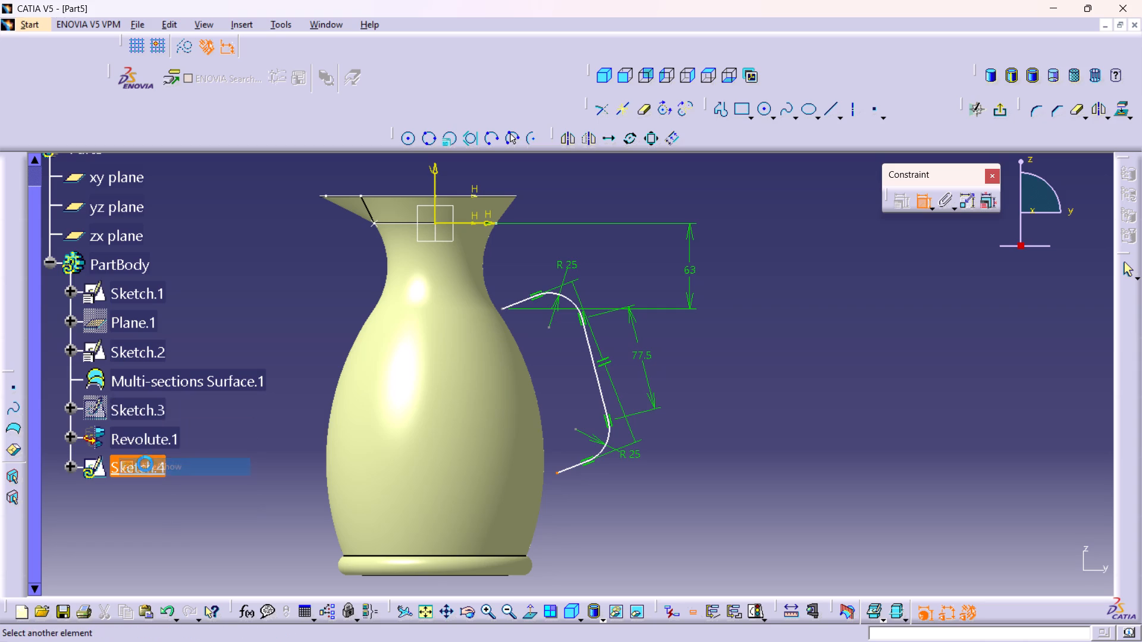
middle_drag(573, 503, 562, 457)
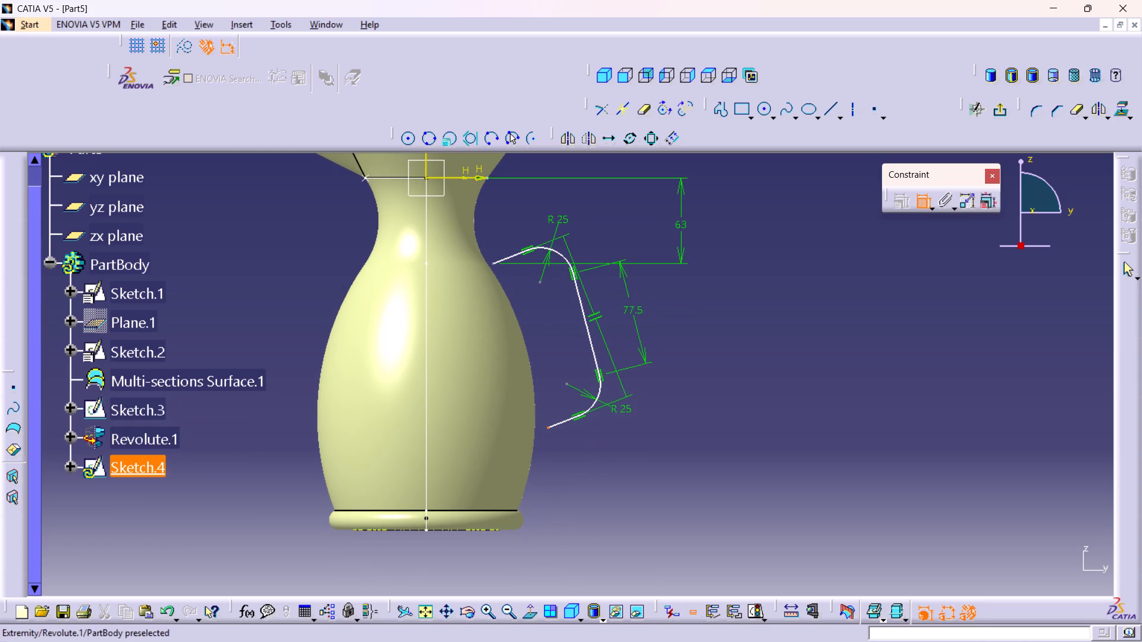
click(497, 534)
click(674, 481)
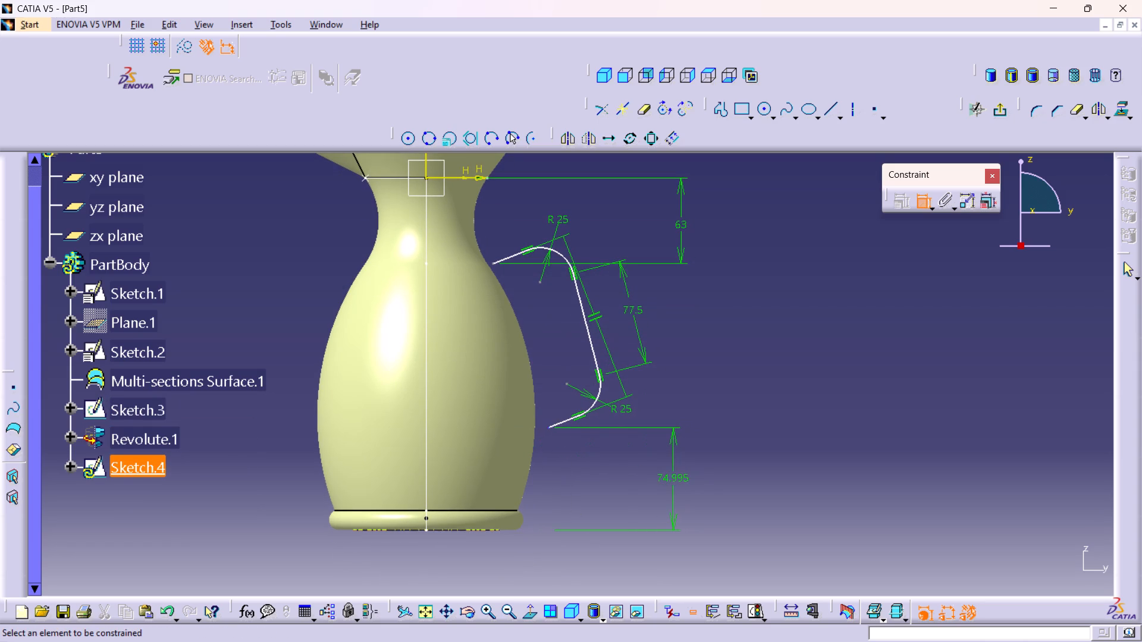
double_click(666, 476)
text(66)
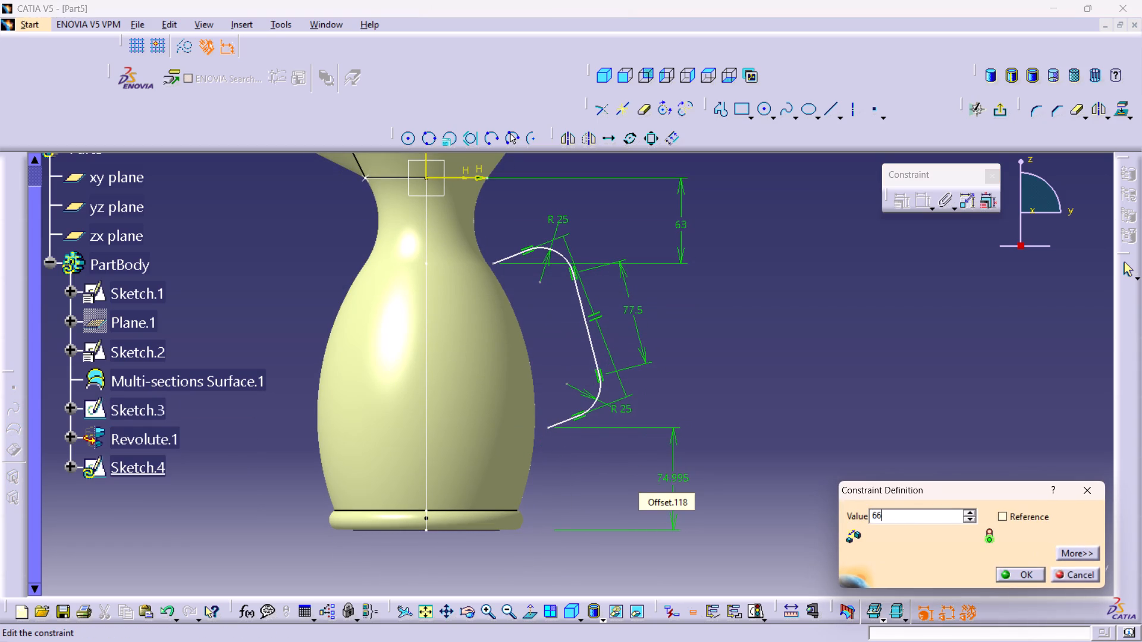
key(Return)
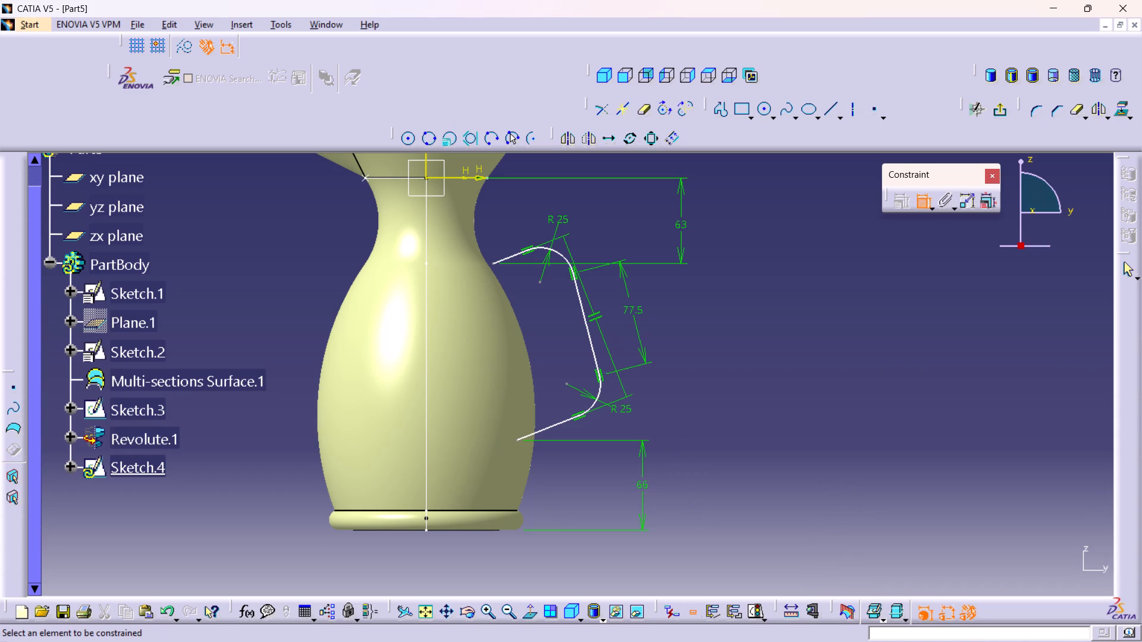
Dimension the angle between the handle path's lower end line and its long descending line at 90 degrees.
click(559, 421)
click(592, 347)
click(551, 371)
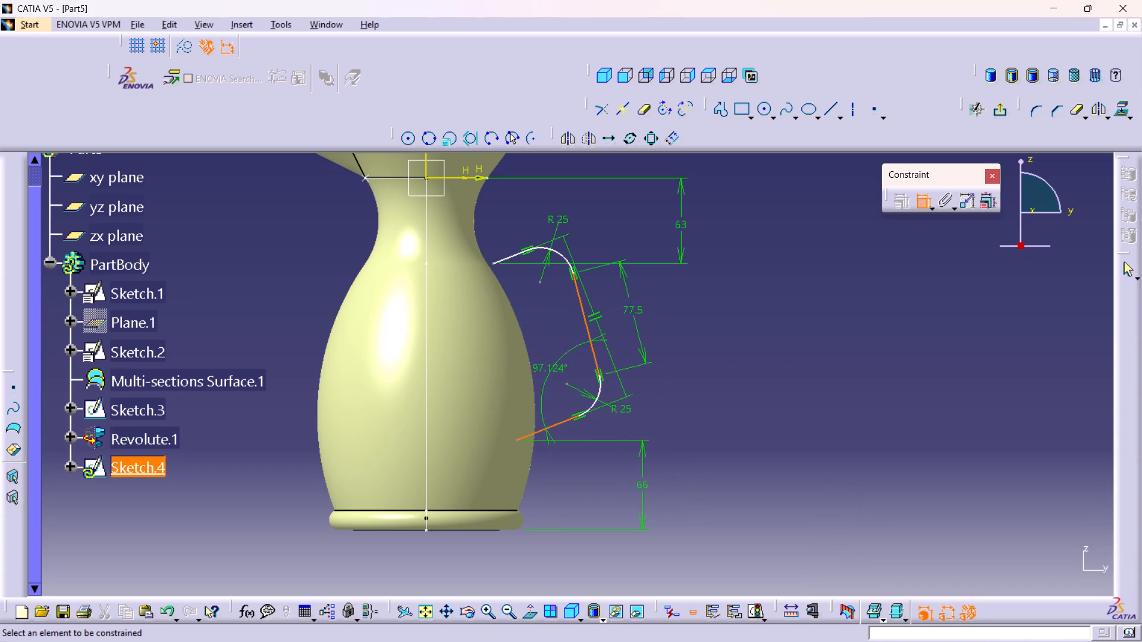
double_click(548, 361)
text(90)
key(Return)
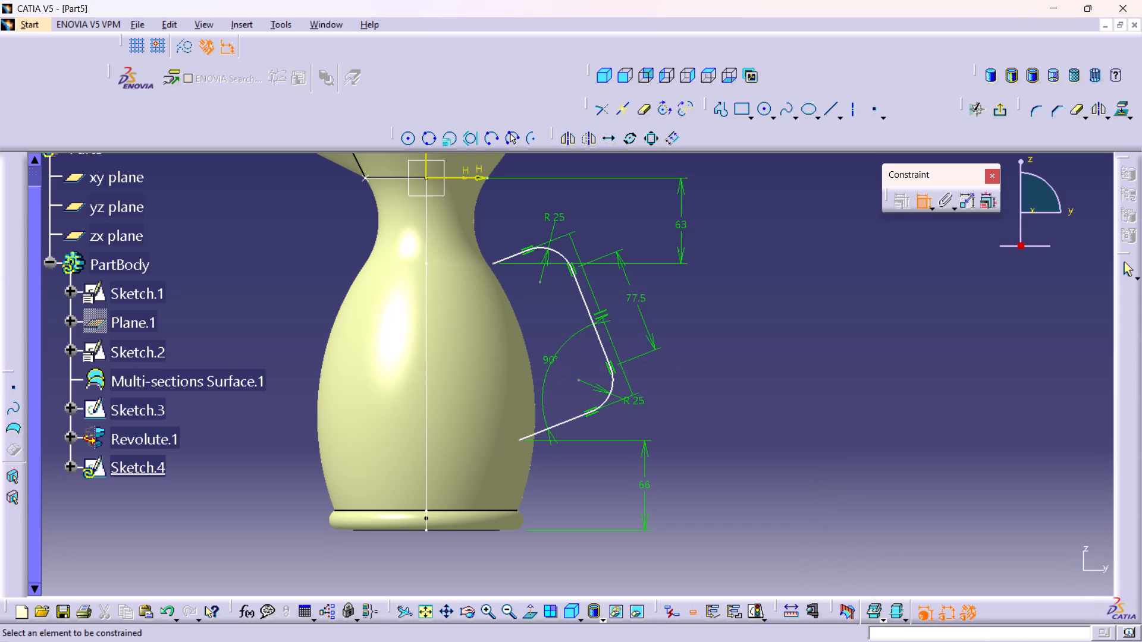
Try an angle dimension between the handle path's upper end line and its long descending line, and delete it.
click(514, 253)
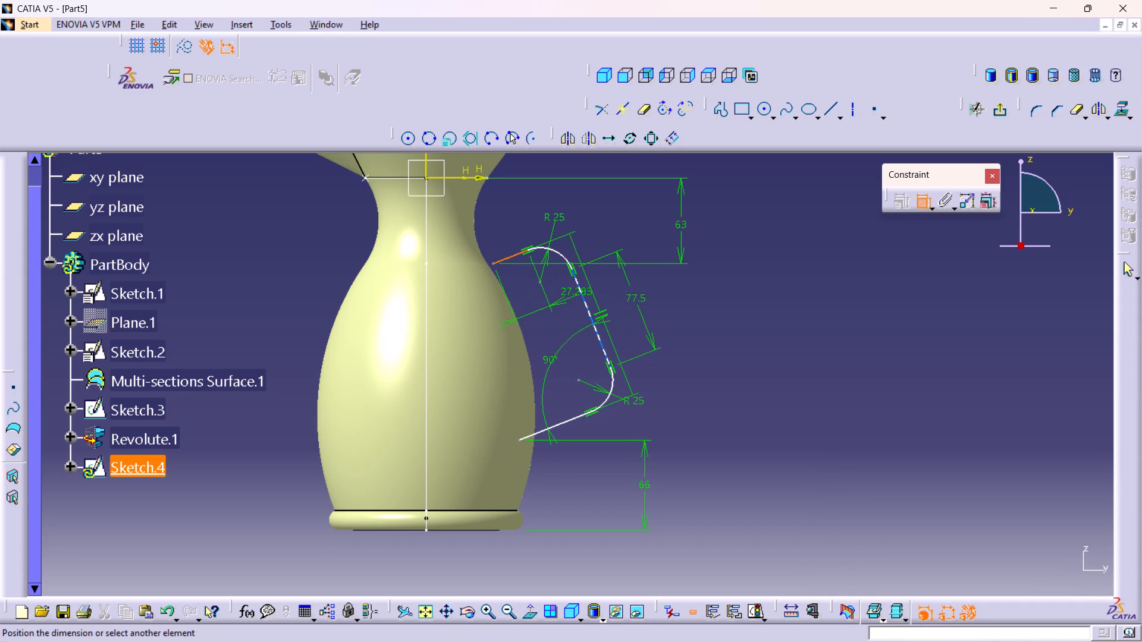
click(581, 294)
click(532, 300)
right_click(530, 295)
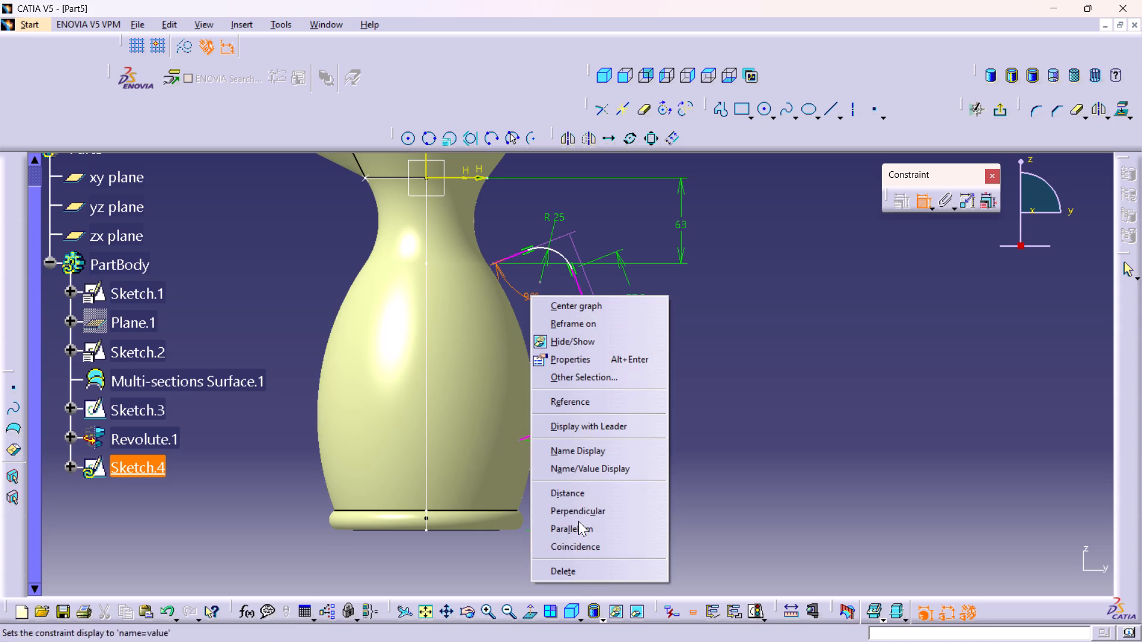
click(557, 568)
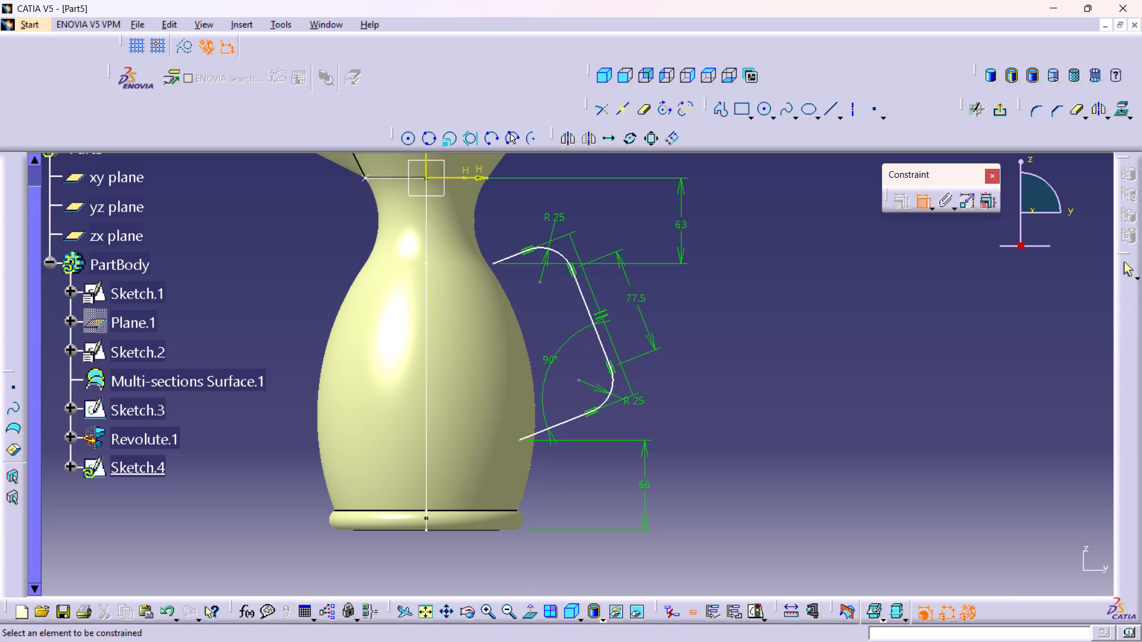
Examine how the ends of the handle path meet the jug body from several angles, and return to the normal view.
middle_drag(538, 334, 525, 296)
right_click(538, 334)
middle_drag(526, 291, 354, 342)
right_drag(526, 291, 354, 342)
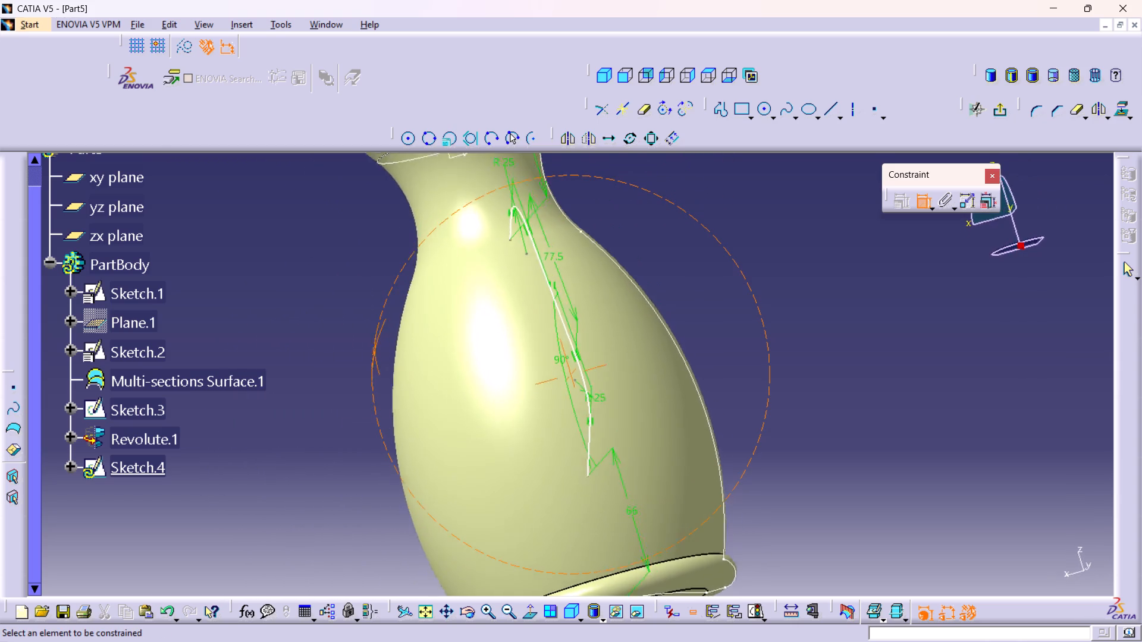
right_drag(354, 342, 422, 383)
middle_drag(354, 342, 422, 376)
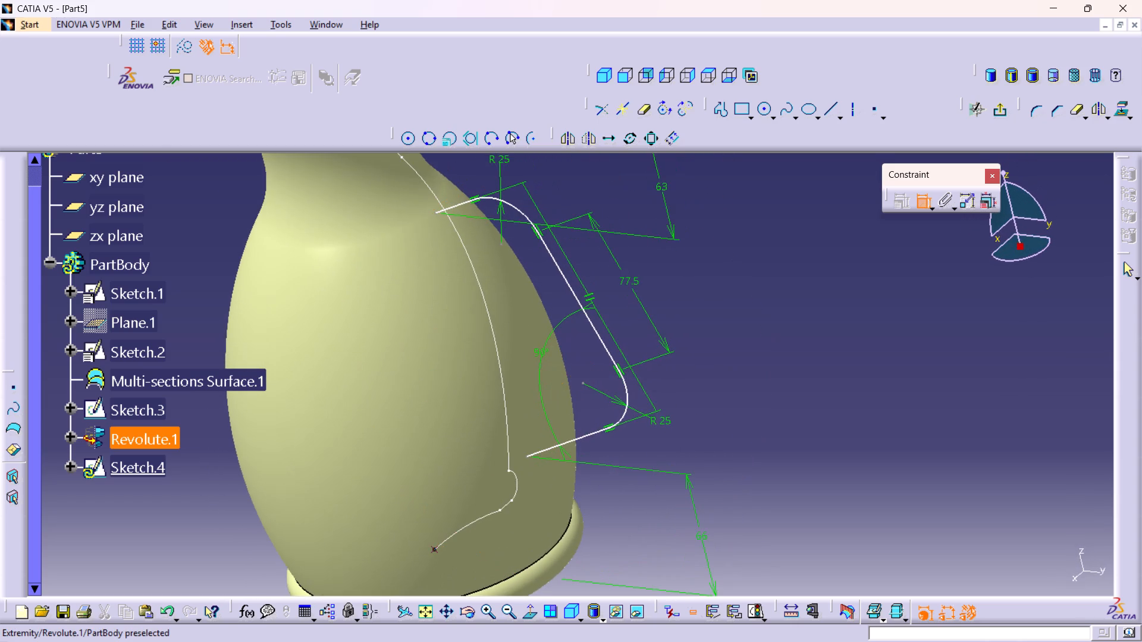
middle_drag(417, 289, 429, 313)
right_drag(417, 288, 429, 313)
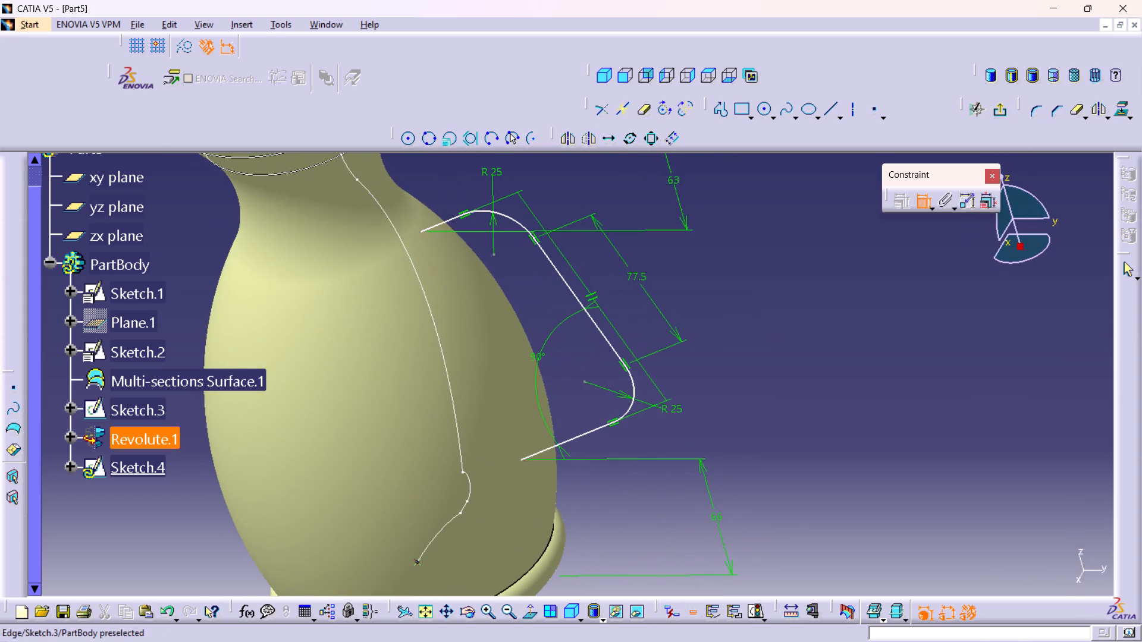
middle_drag(454, 314, 431, 356)
right_drag(454, 314, 431, 356)
middle_drag(397, 326, 466, 403)
right_click(397, 326)
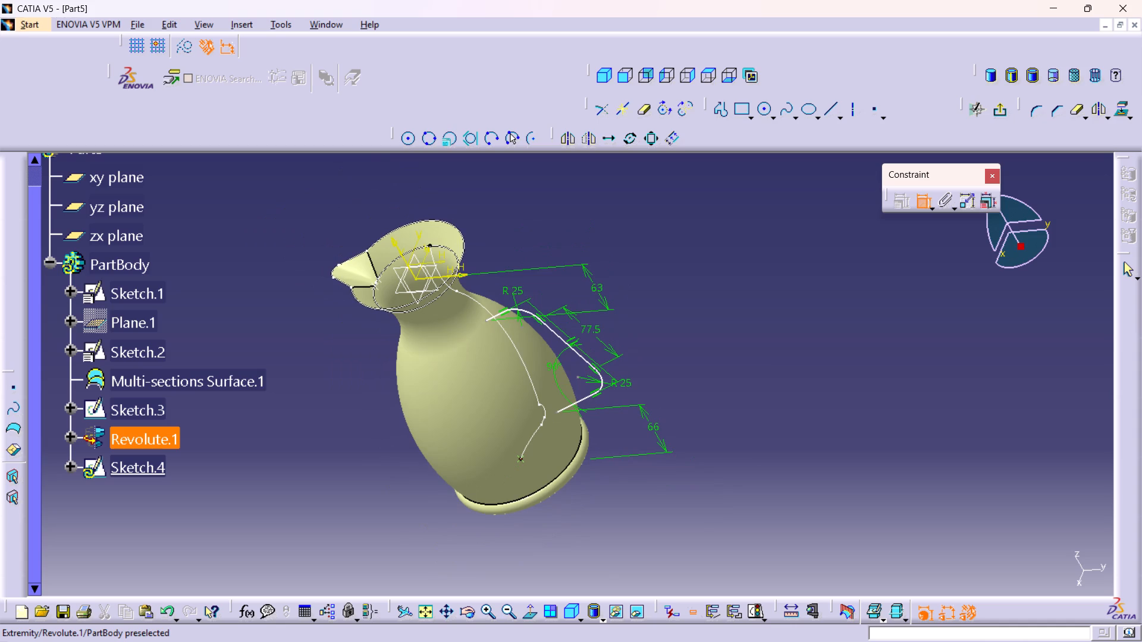
middle_drag(497, 359, 449, 256)
right_click(497, 359)
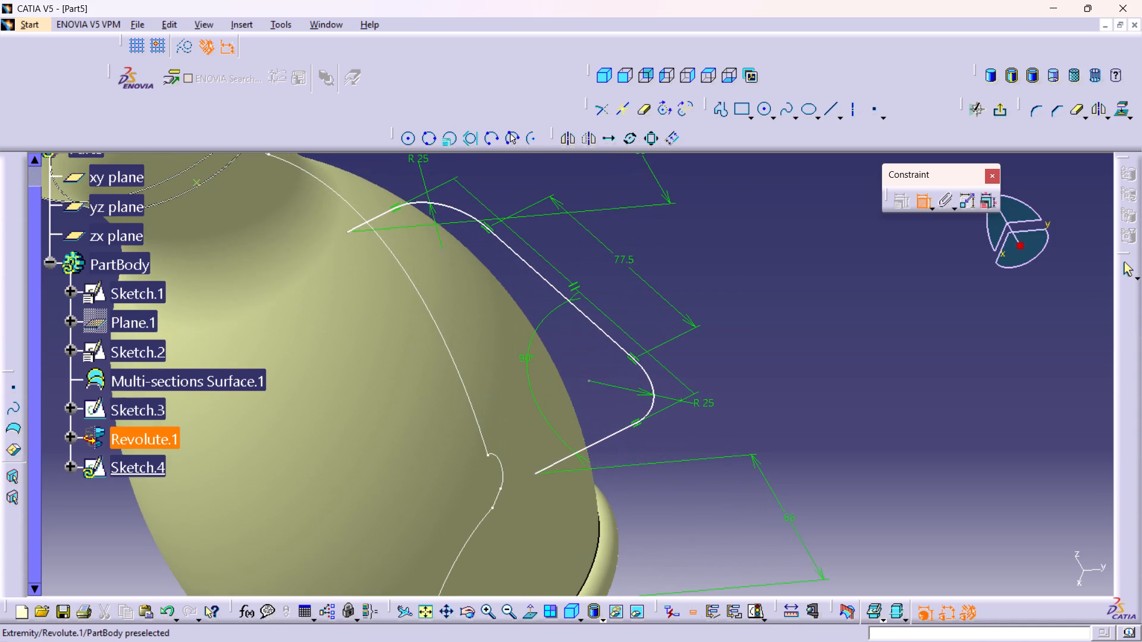
click(523, 612)
middle_drag(447, 423, 476, 365)
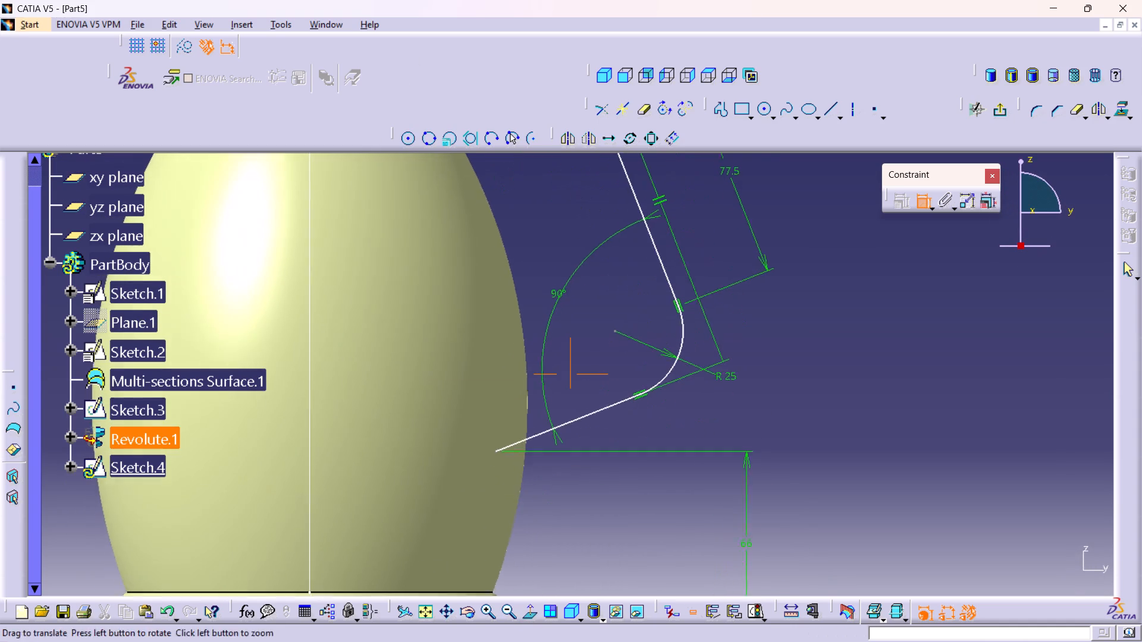
middle_drag(476, 365, 518, 443)
right_click(476, 365)
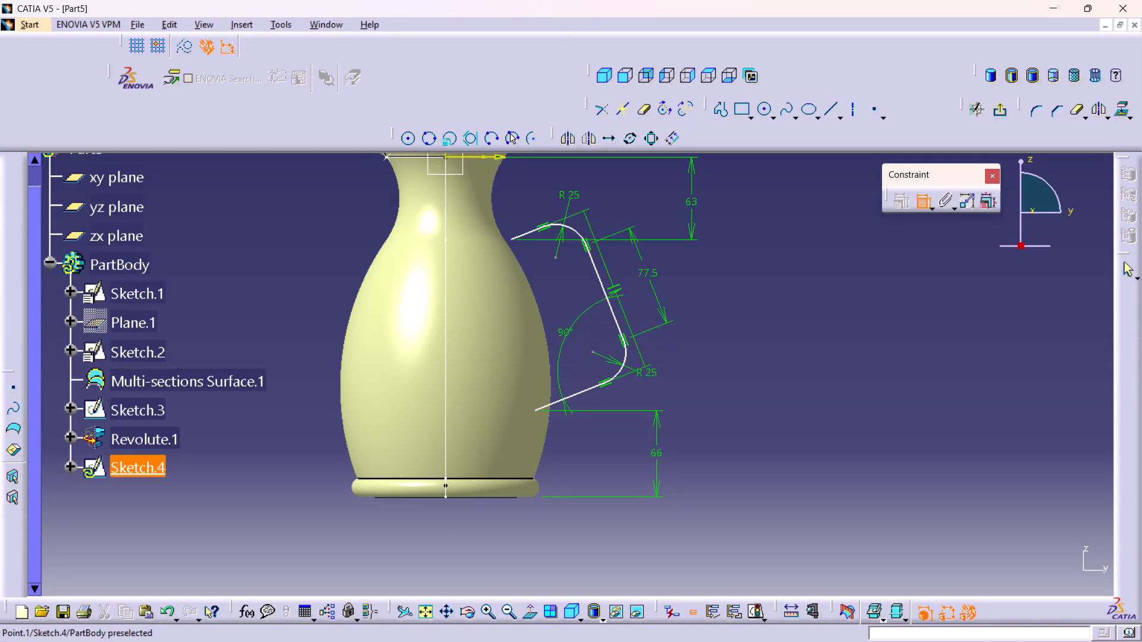
Make the handle path's upper end point coincident with the body edge at the base of the neck, and undo once.
middle_drag(488, 257, 470, 199)
right_click(488, 257)
middle_drag(475, 234, 539, 554)
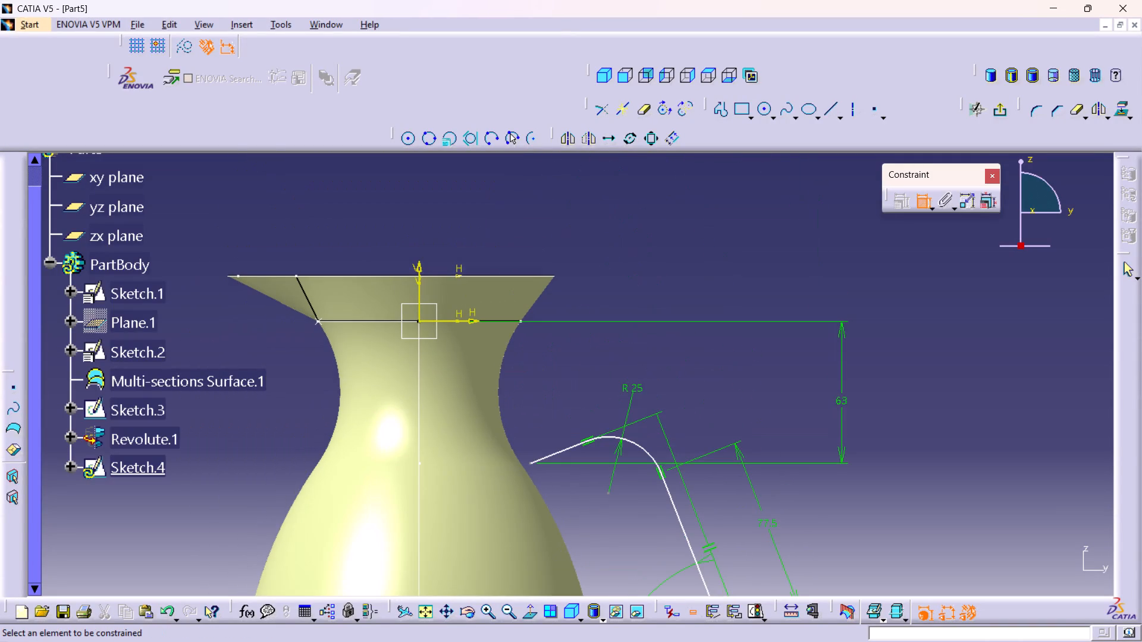
click(531, 462)
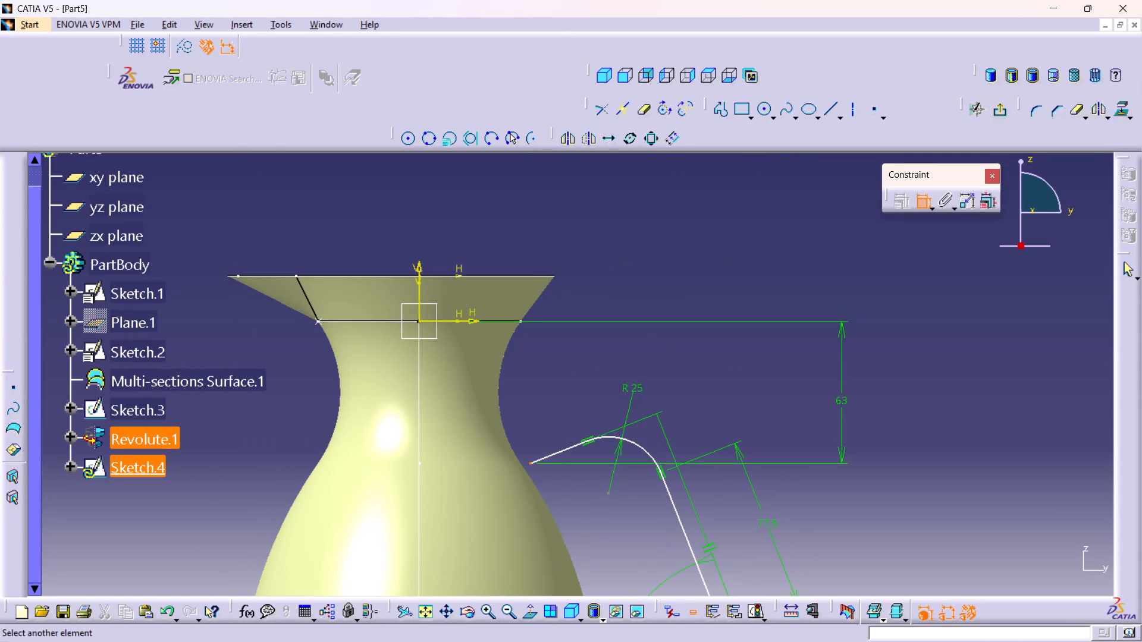
click(416, 464)
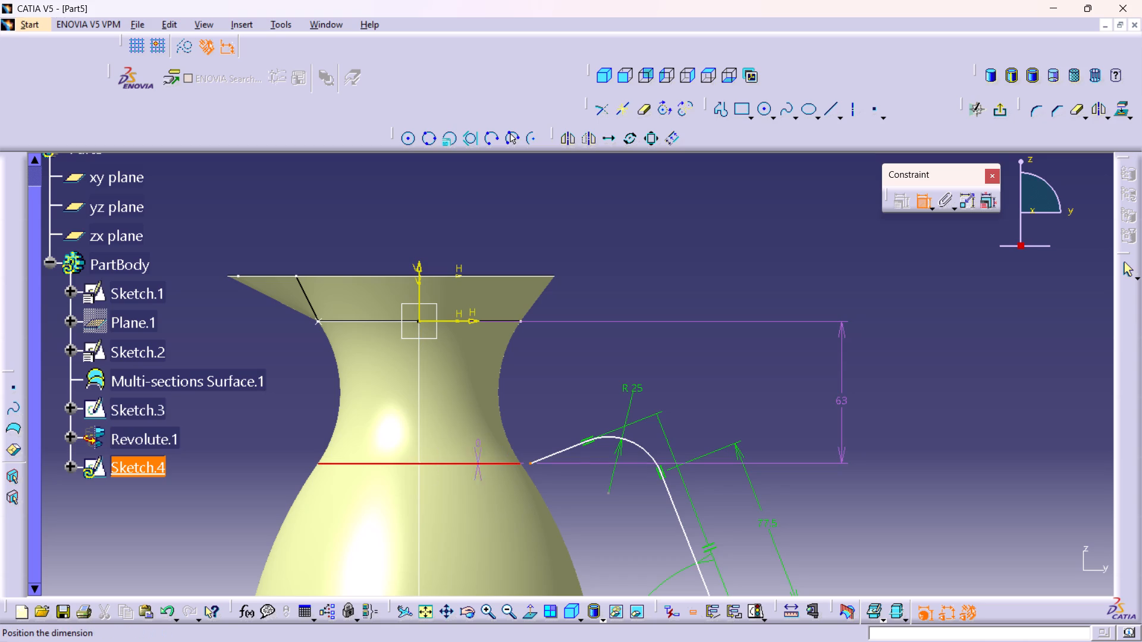
right_click(518, 413)
click(549, 484)
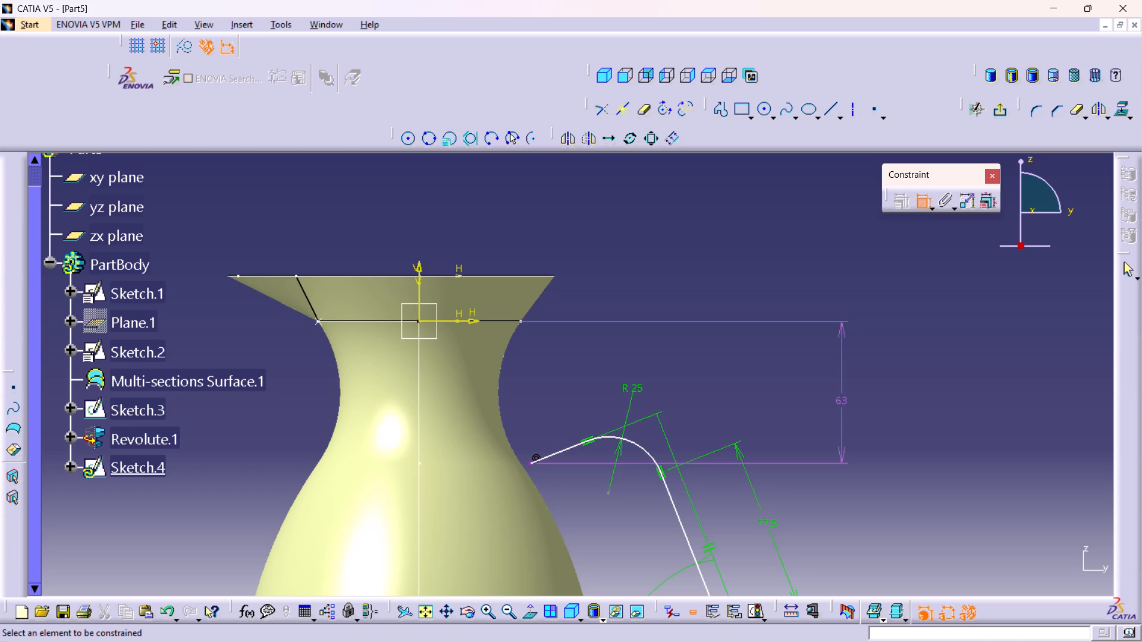
key(ctrl+z)
Delete the vertical dimension between the handle path's upper end point and the horizontal axis at the rim's base.
right_click(848, 399)
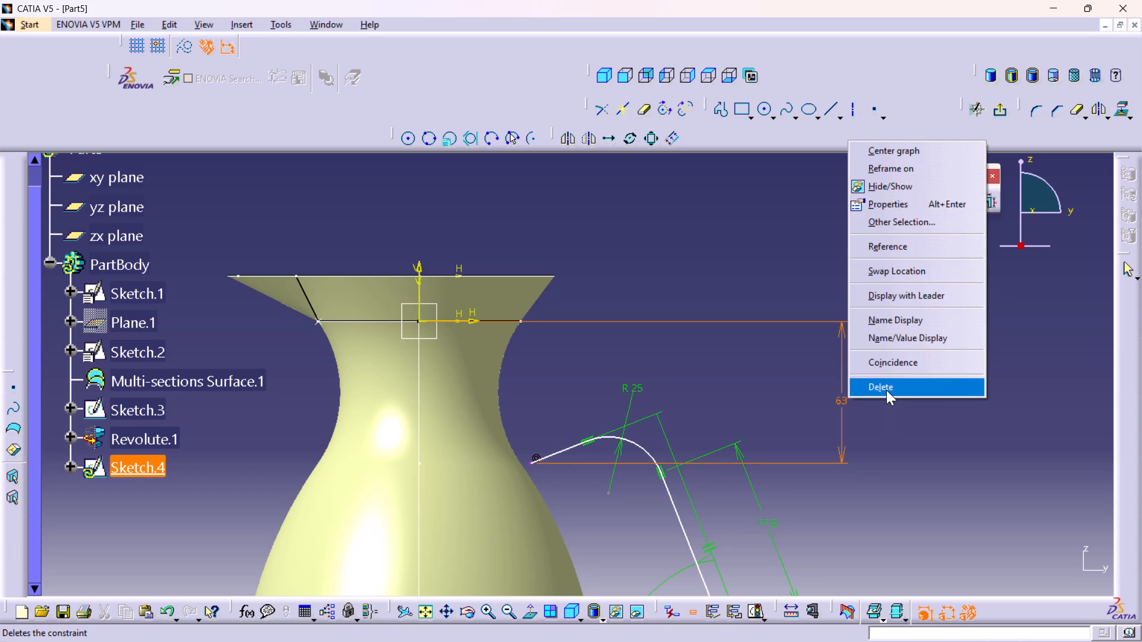
click(886, 390)
Dimension the horizontal distance from the jug's central axis to the handle path's upper end point at 55 mm.
middle_drag(710, 382, 724, 439)
right_click(710, 382)
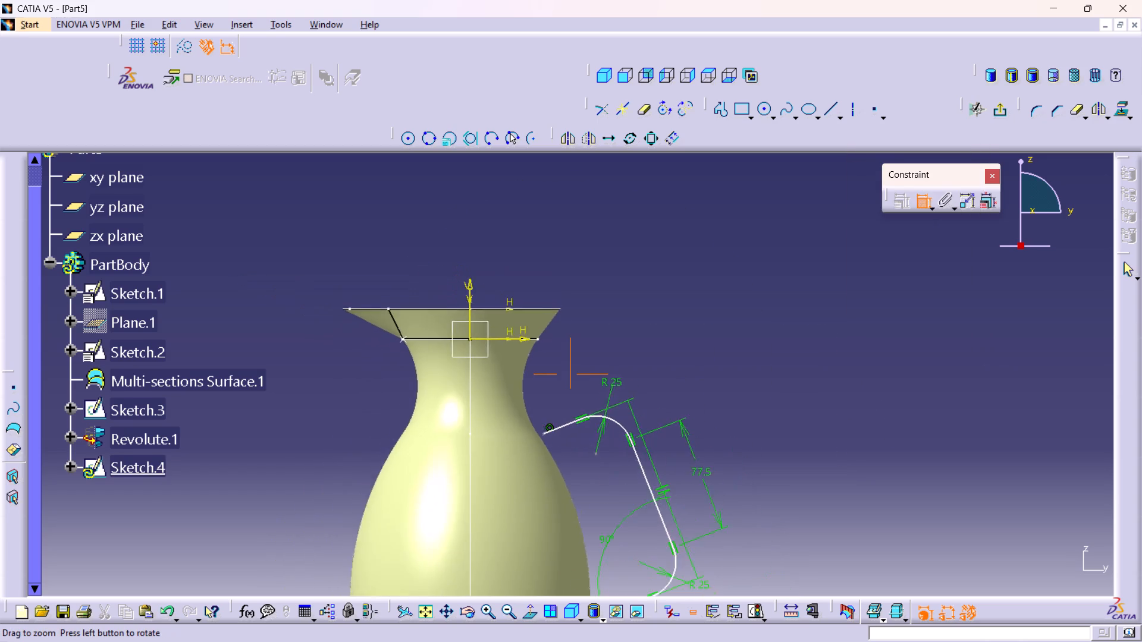
middle_drag(724, 439, 735, 457)
scroll(780, 489, up, 1)
middle_drag(782, 492, 729, 373)
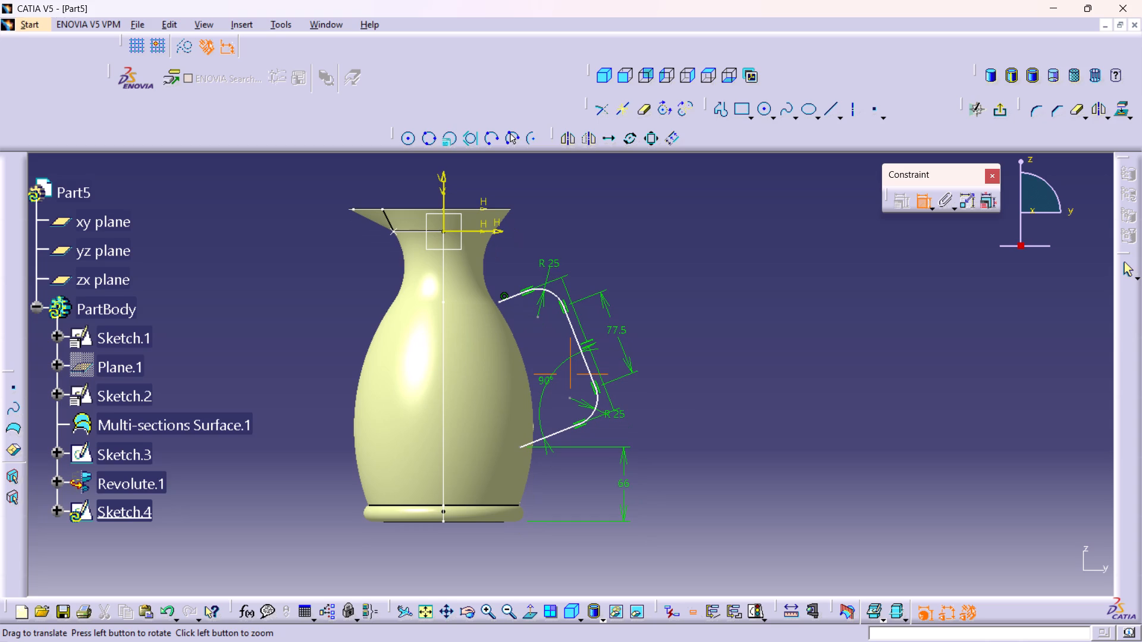
click(445, 297)
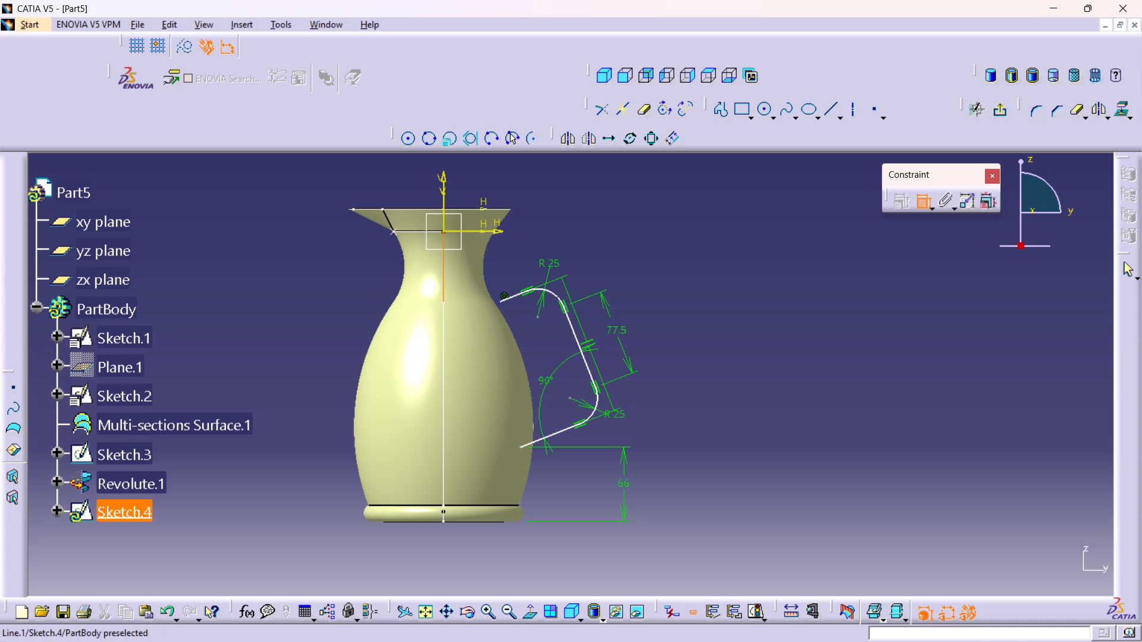
click(499, 302)
middle_drag(481, 192, 486, 278)
click(473, 215)
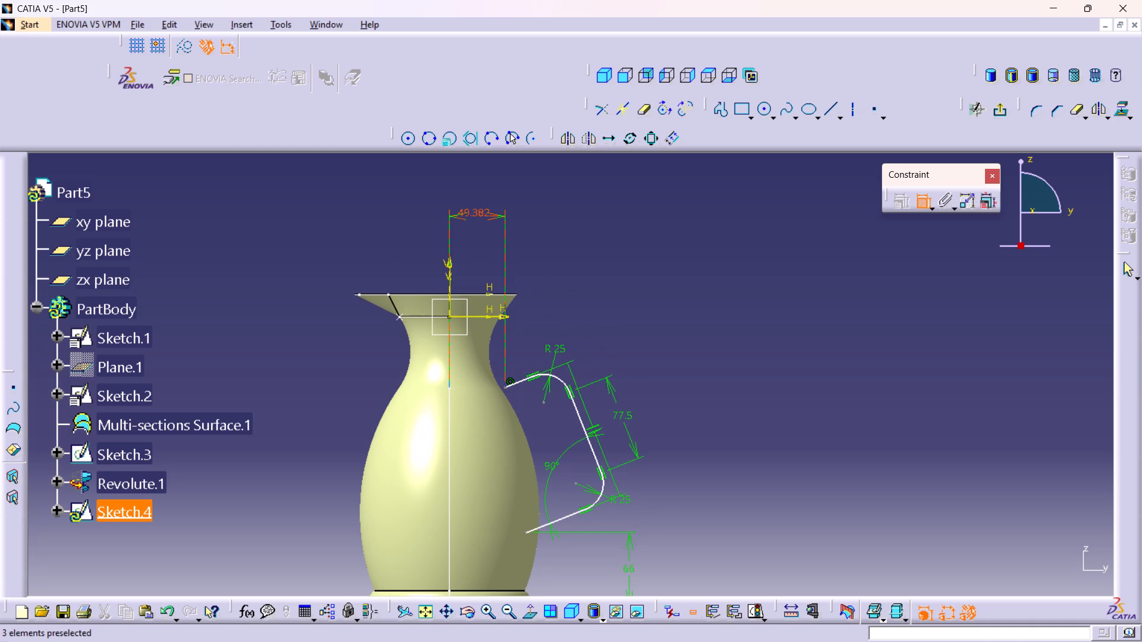
double_click(466, 206)
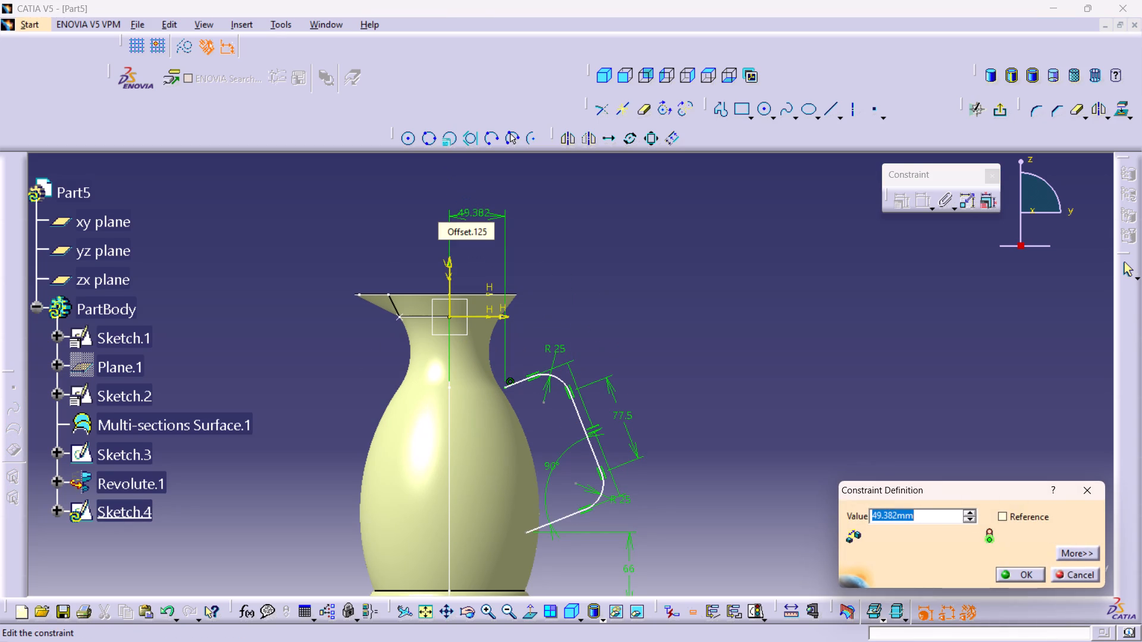
text(55)
key(Return)
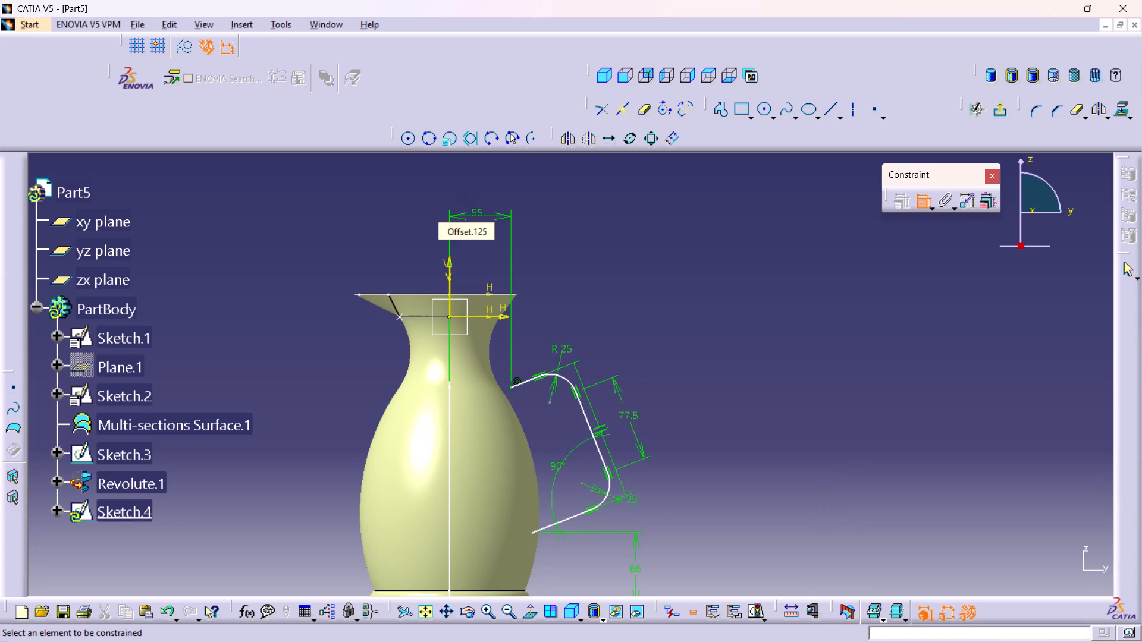
Delete the 55 mm dimension between the jug's central axis and the handle path's upper end point.
middle_drag(426, 447, 425, 386)
right_click(426, 447)
middle_drag(419, 430, 443, 336)
right_click(443, 336)
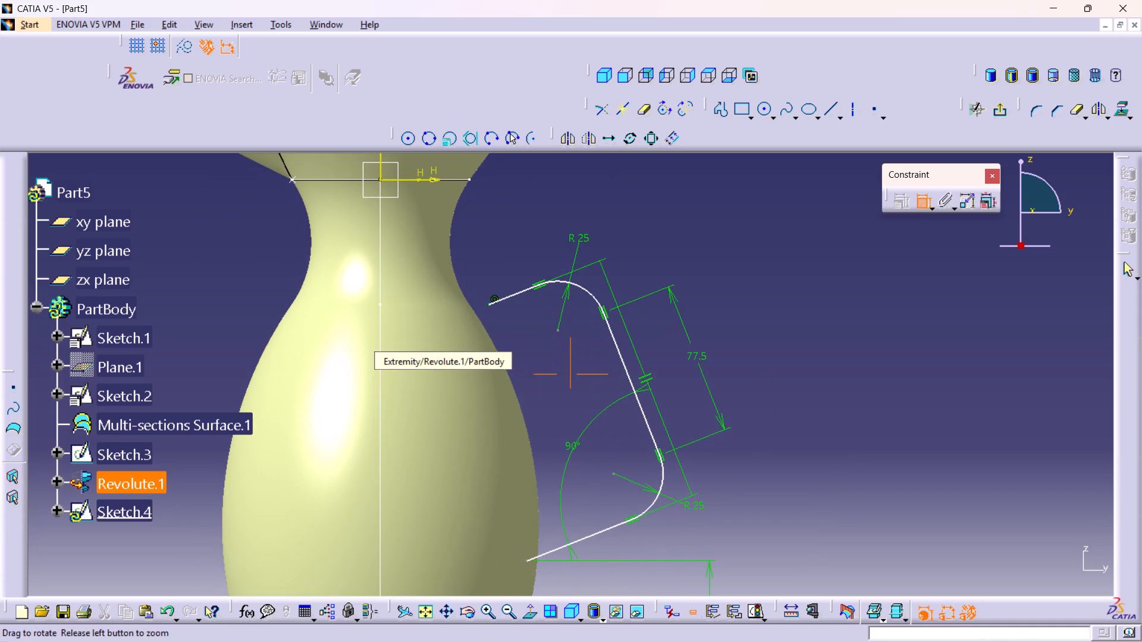
middle_drag(443, 336, 461, 385)
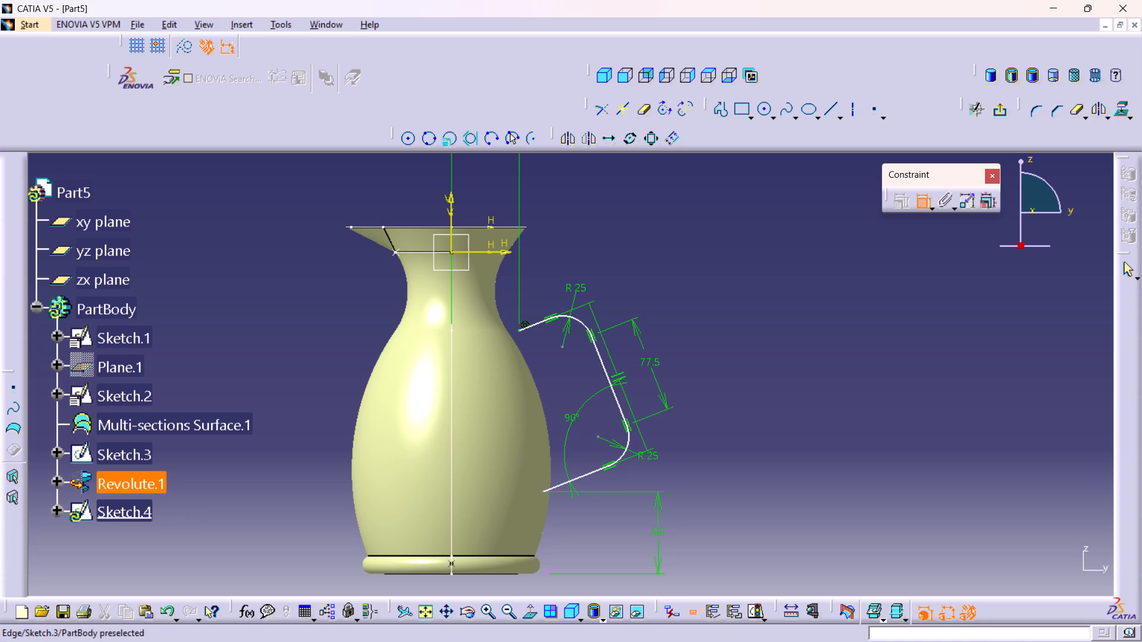
middle_drag(500, 344, 500, 360)
right_click(500, 344)
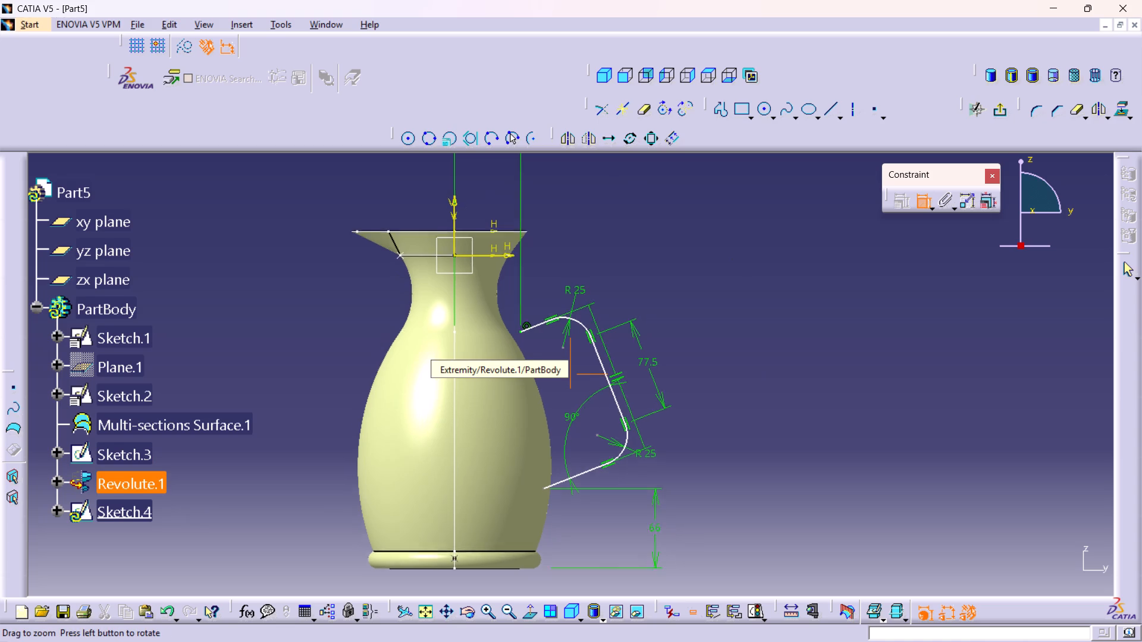
middle_drag(500, 360, 501, 396)
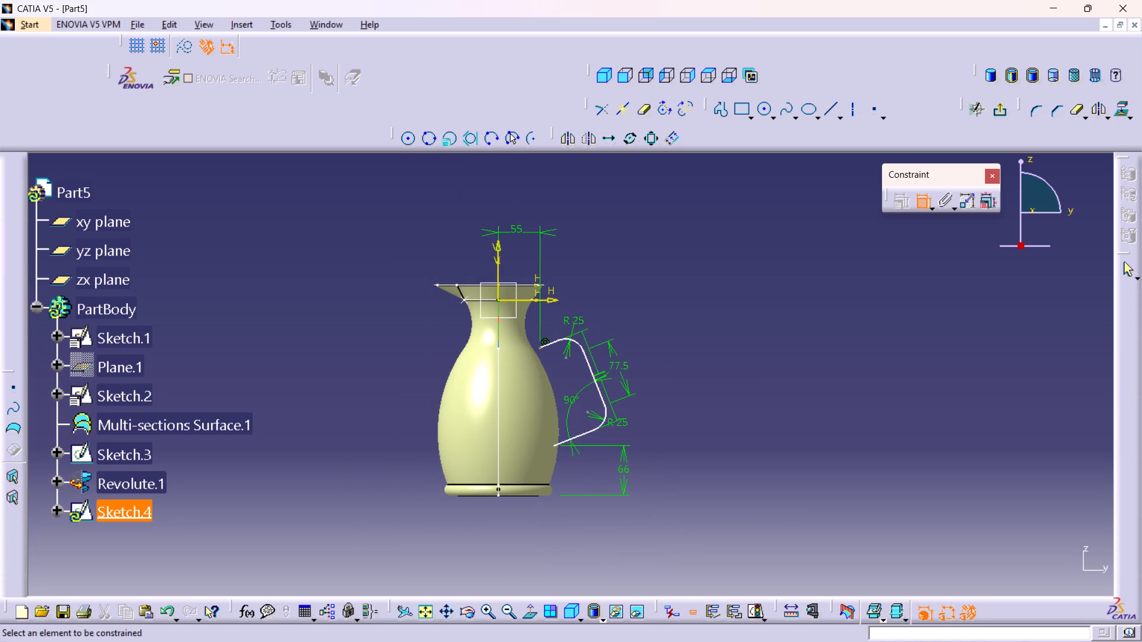
right_click(520, 226)
click(559, 472)
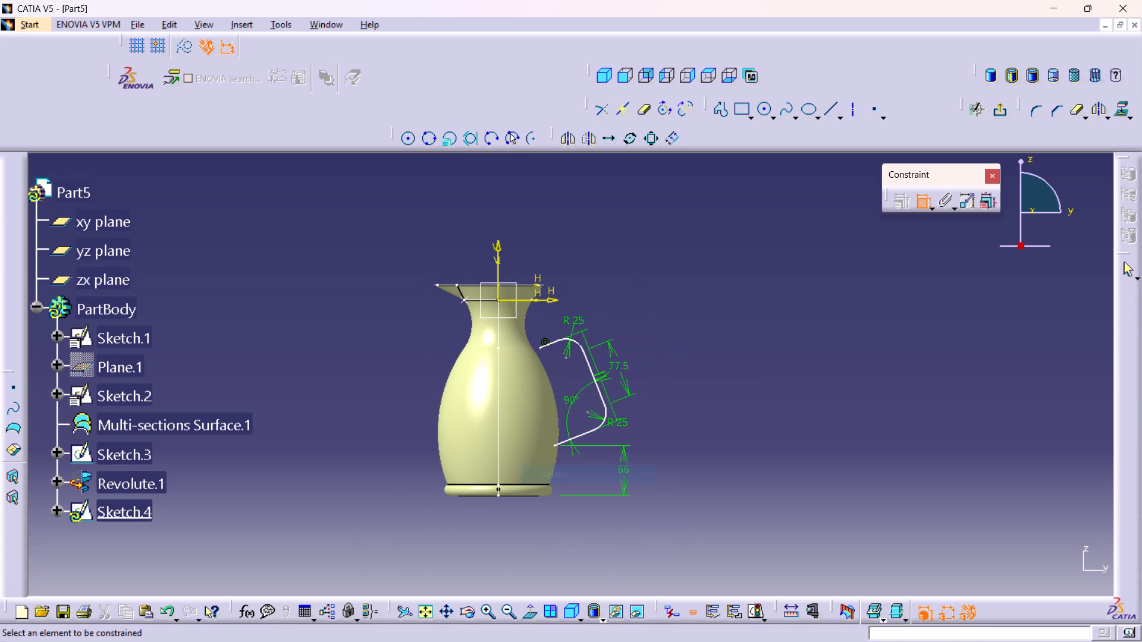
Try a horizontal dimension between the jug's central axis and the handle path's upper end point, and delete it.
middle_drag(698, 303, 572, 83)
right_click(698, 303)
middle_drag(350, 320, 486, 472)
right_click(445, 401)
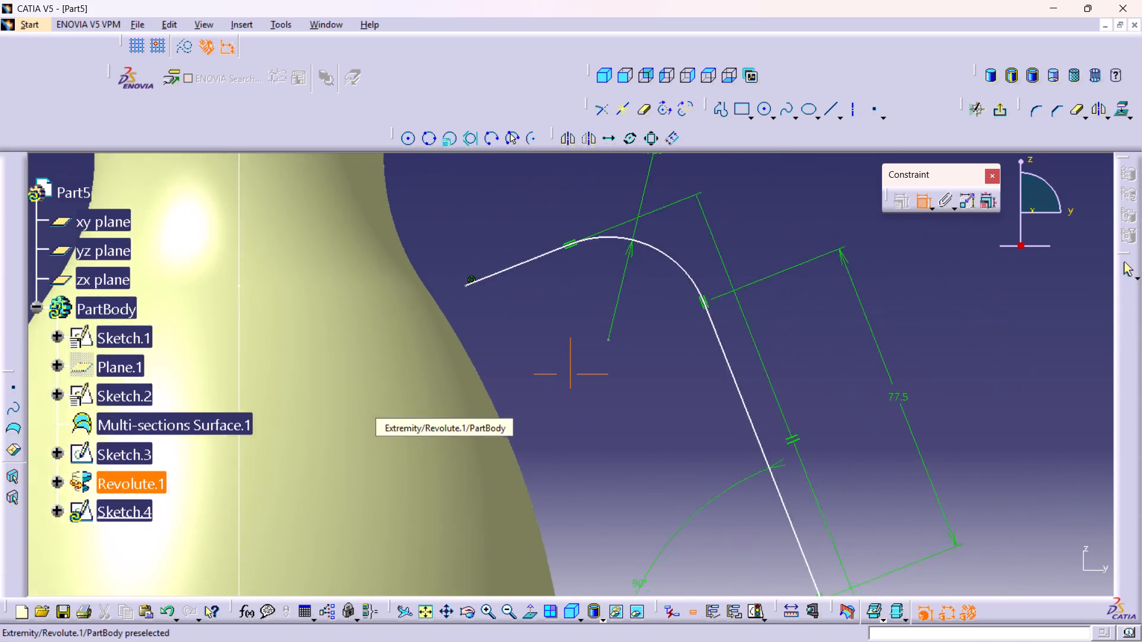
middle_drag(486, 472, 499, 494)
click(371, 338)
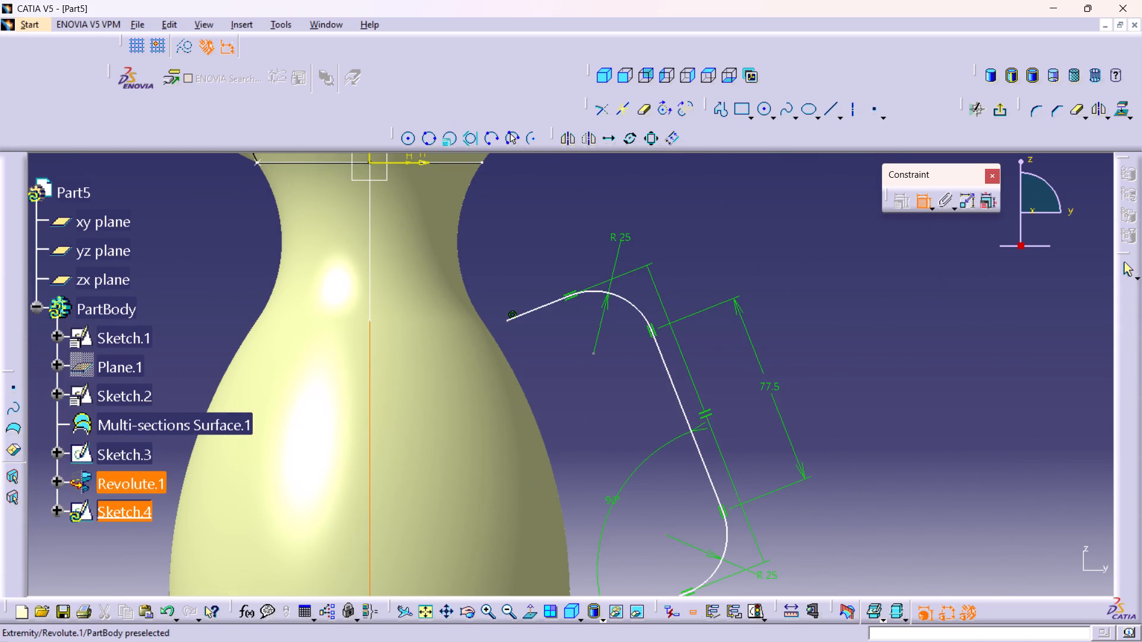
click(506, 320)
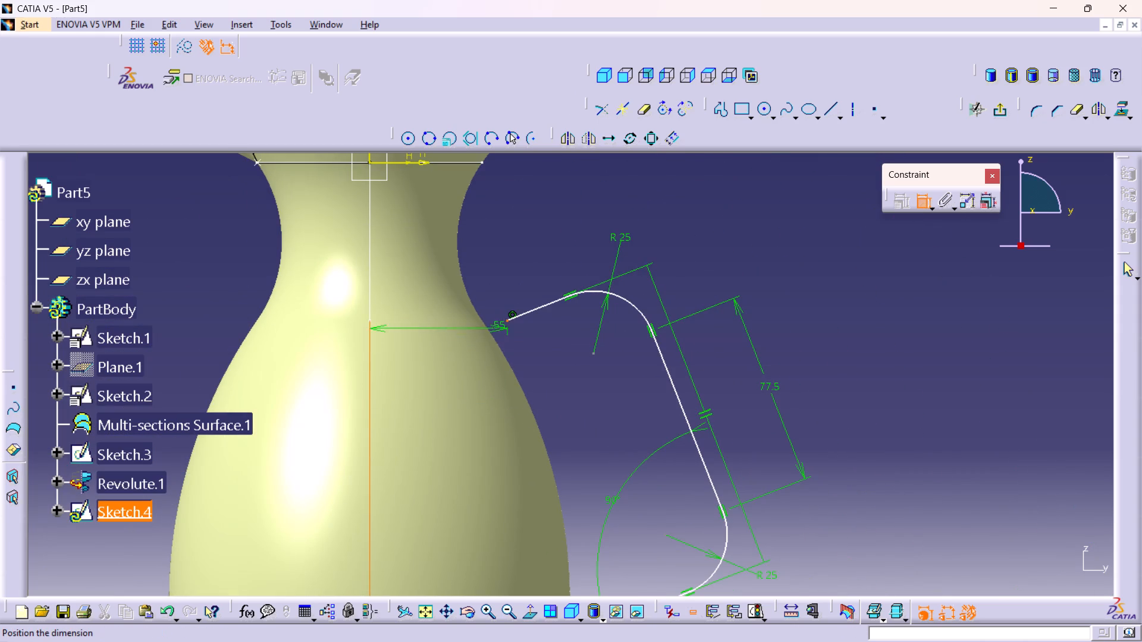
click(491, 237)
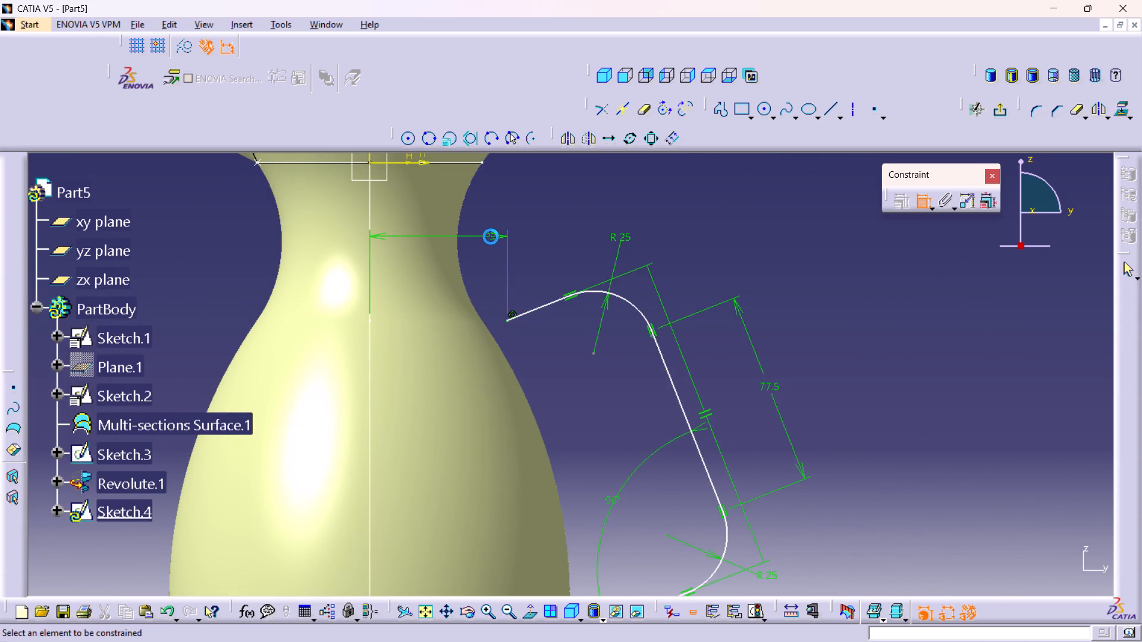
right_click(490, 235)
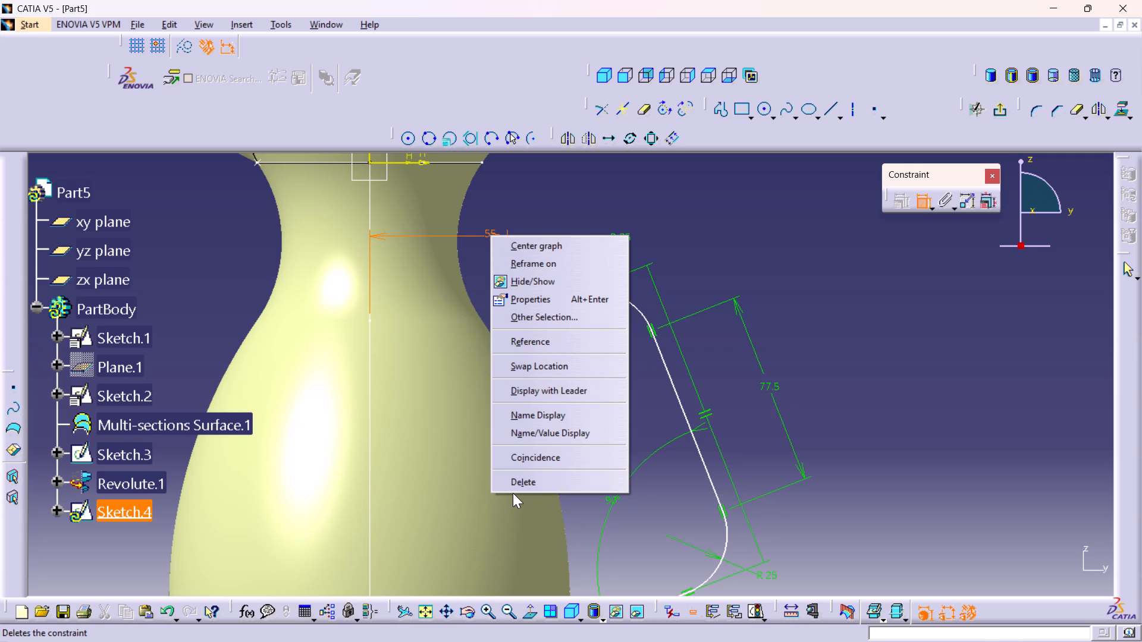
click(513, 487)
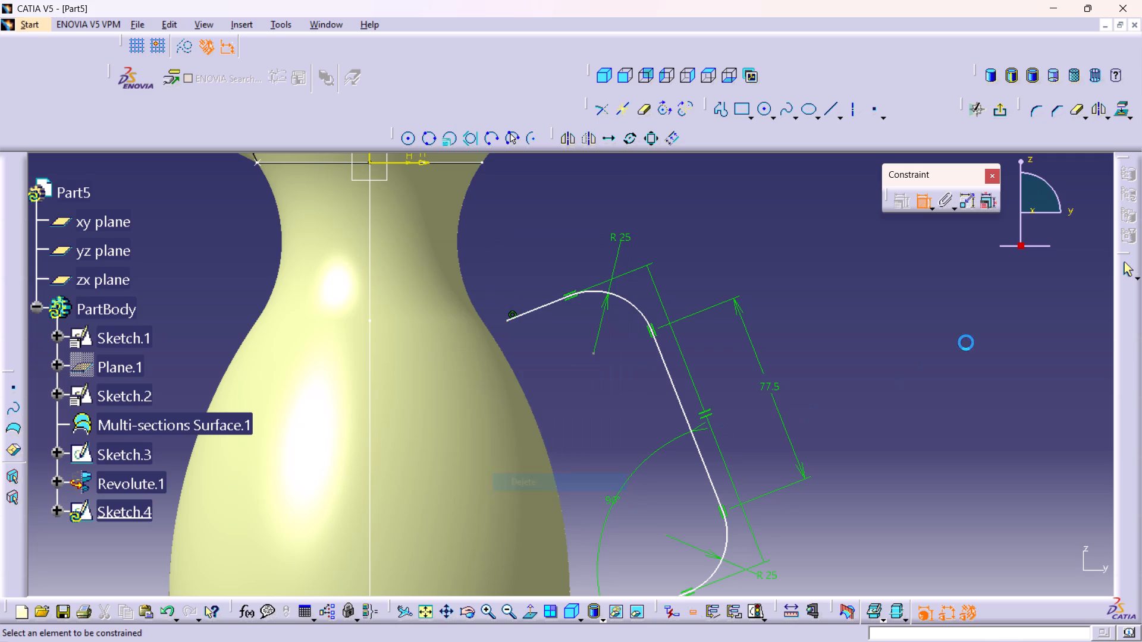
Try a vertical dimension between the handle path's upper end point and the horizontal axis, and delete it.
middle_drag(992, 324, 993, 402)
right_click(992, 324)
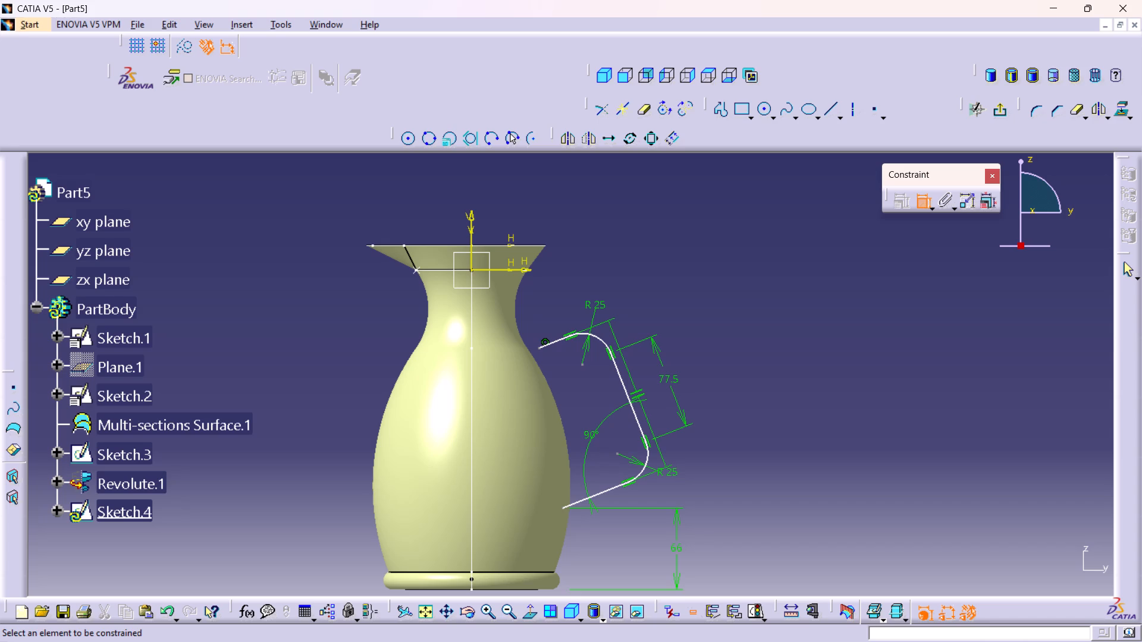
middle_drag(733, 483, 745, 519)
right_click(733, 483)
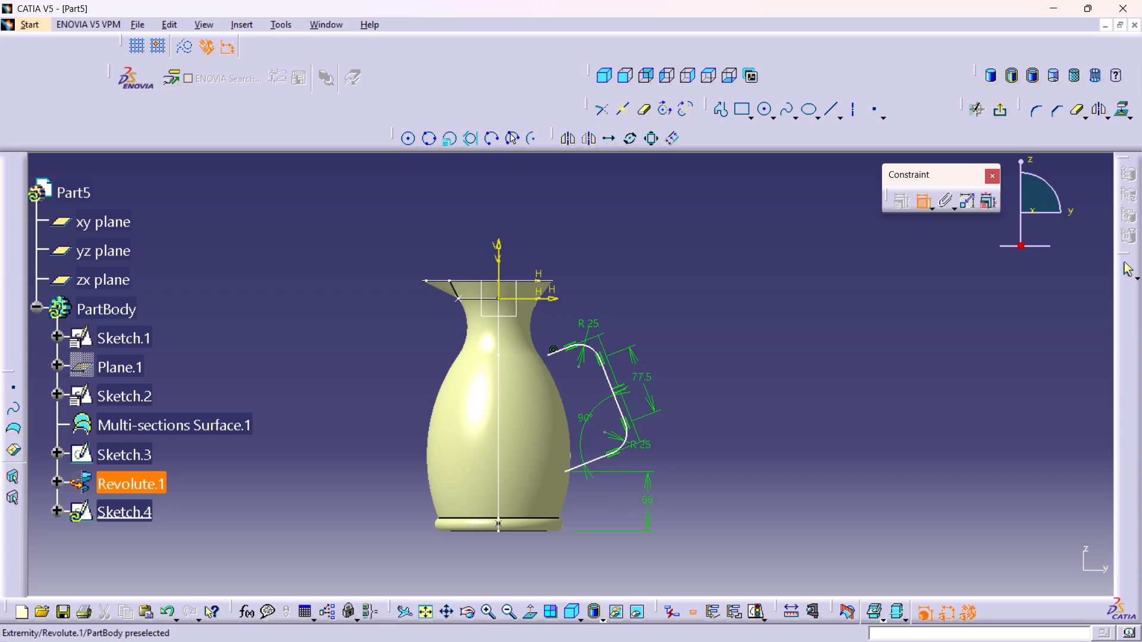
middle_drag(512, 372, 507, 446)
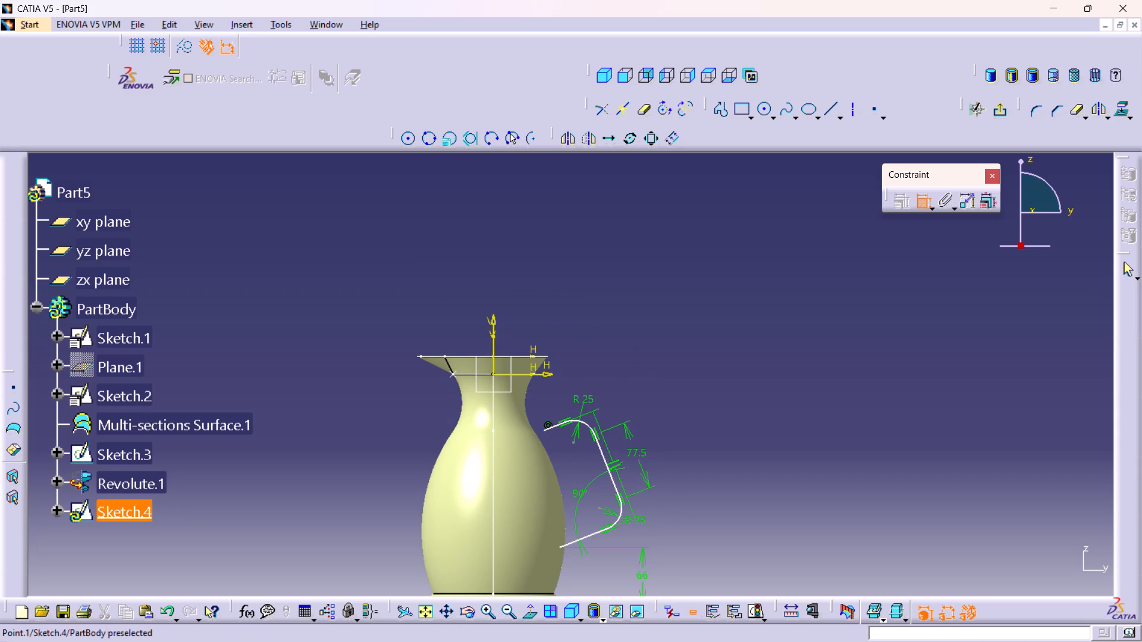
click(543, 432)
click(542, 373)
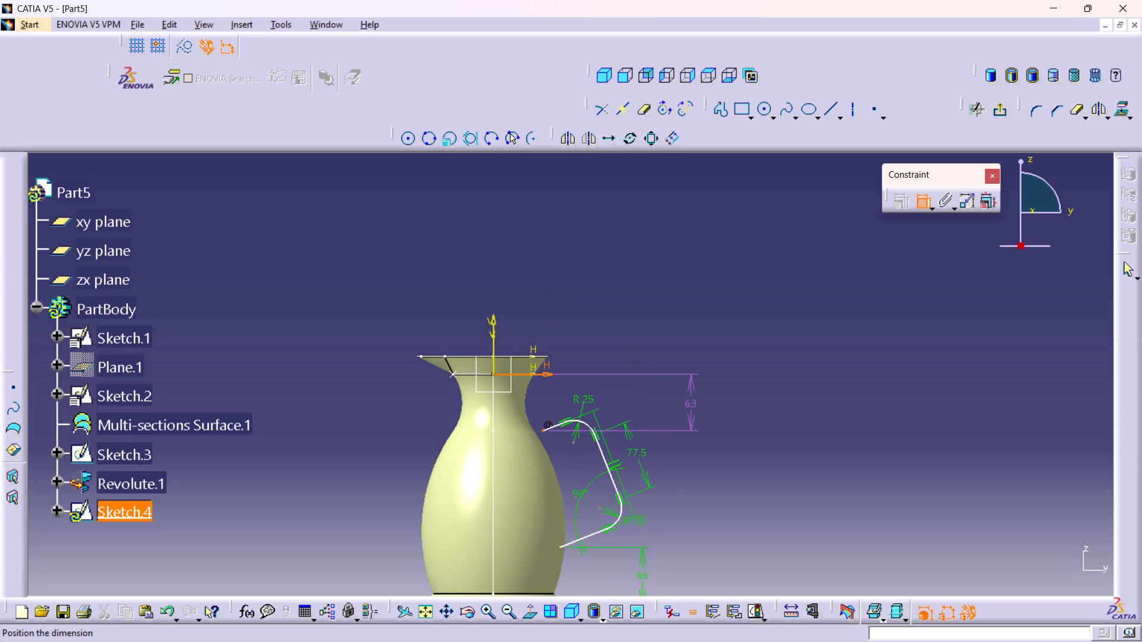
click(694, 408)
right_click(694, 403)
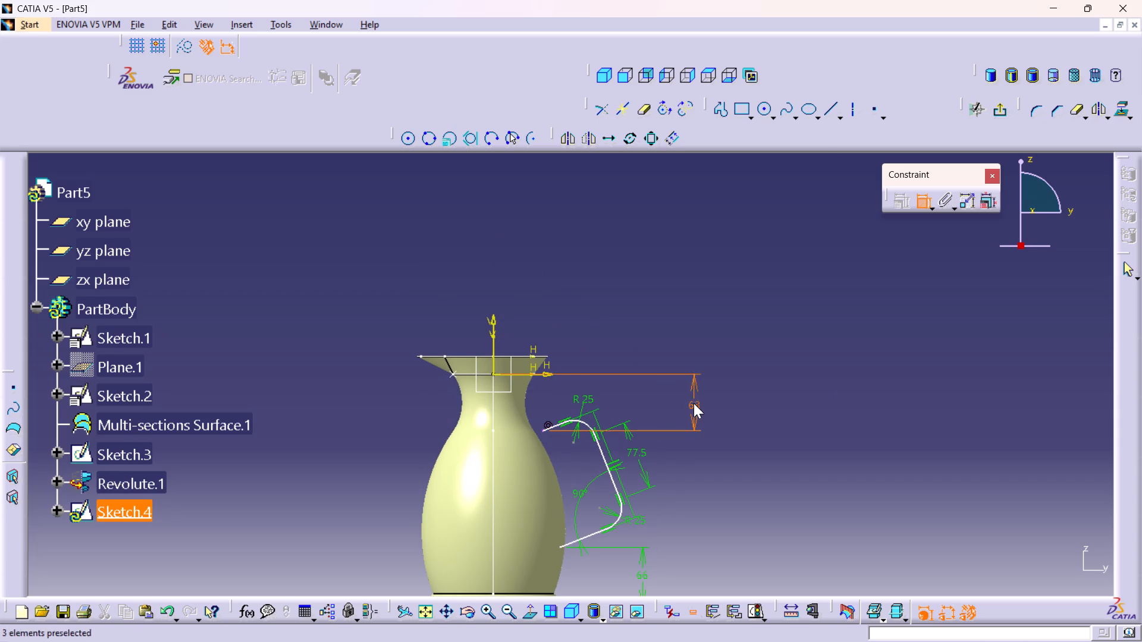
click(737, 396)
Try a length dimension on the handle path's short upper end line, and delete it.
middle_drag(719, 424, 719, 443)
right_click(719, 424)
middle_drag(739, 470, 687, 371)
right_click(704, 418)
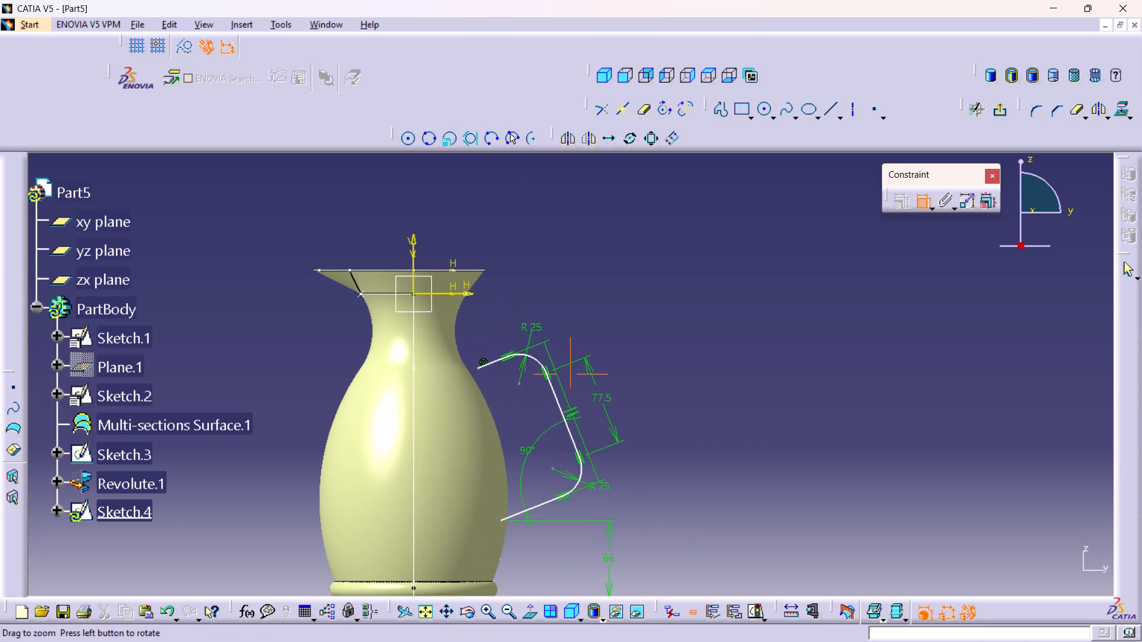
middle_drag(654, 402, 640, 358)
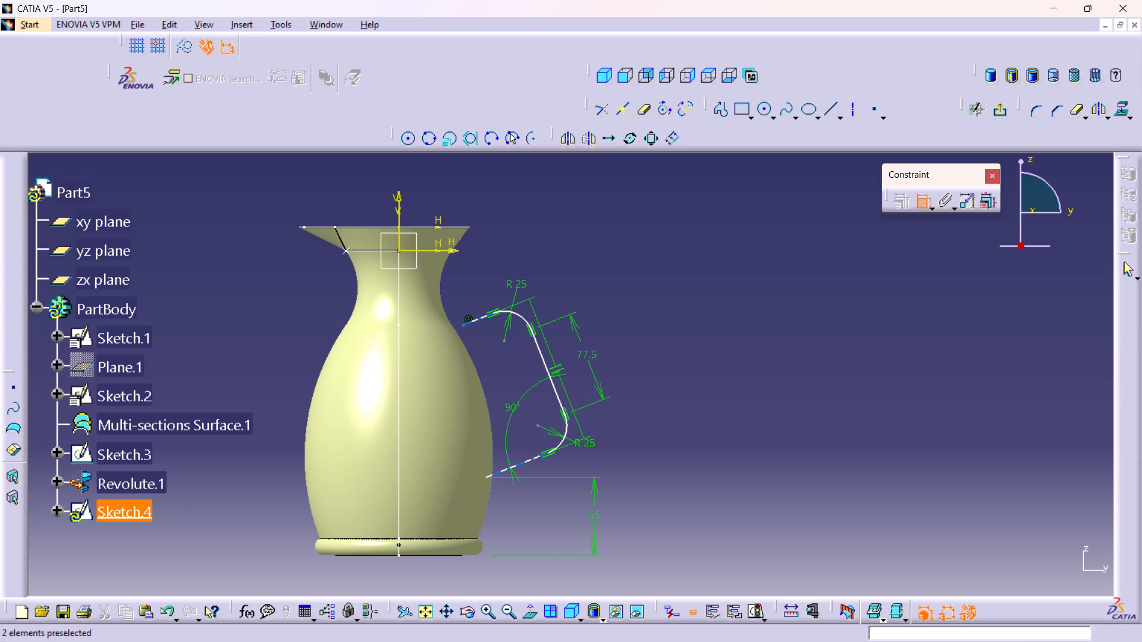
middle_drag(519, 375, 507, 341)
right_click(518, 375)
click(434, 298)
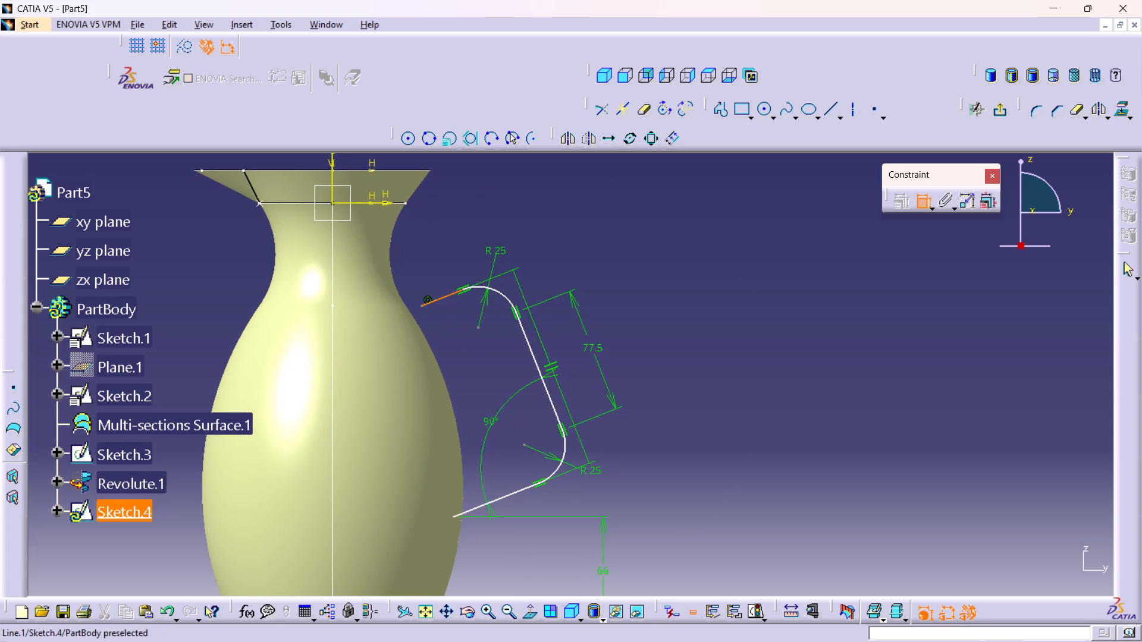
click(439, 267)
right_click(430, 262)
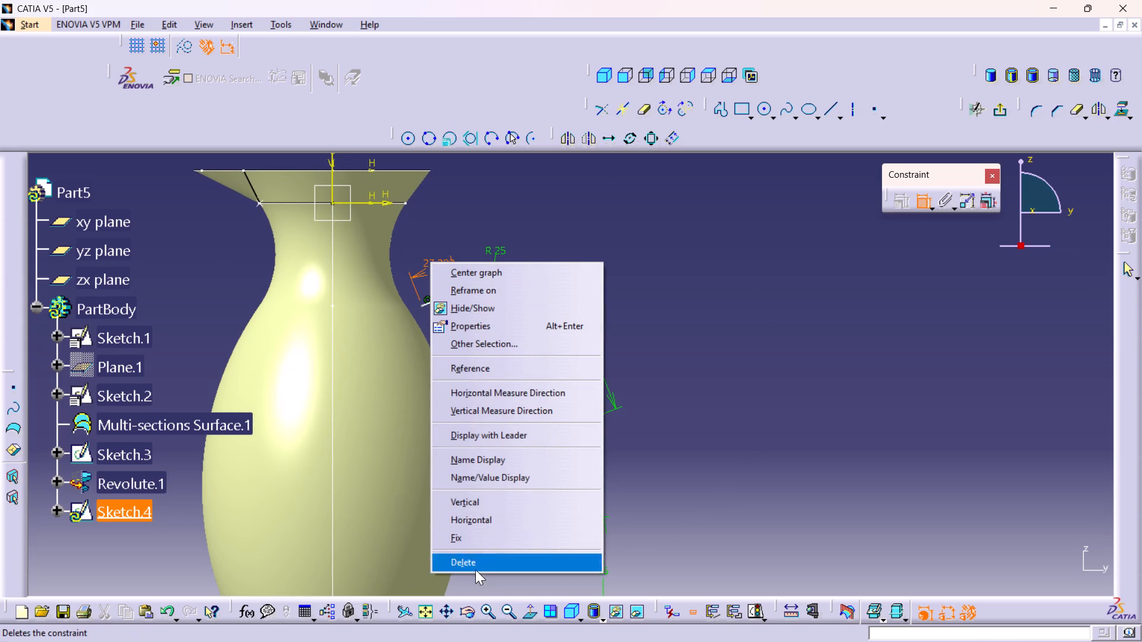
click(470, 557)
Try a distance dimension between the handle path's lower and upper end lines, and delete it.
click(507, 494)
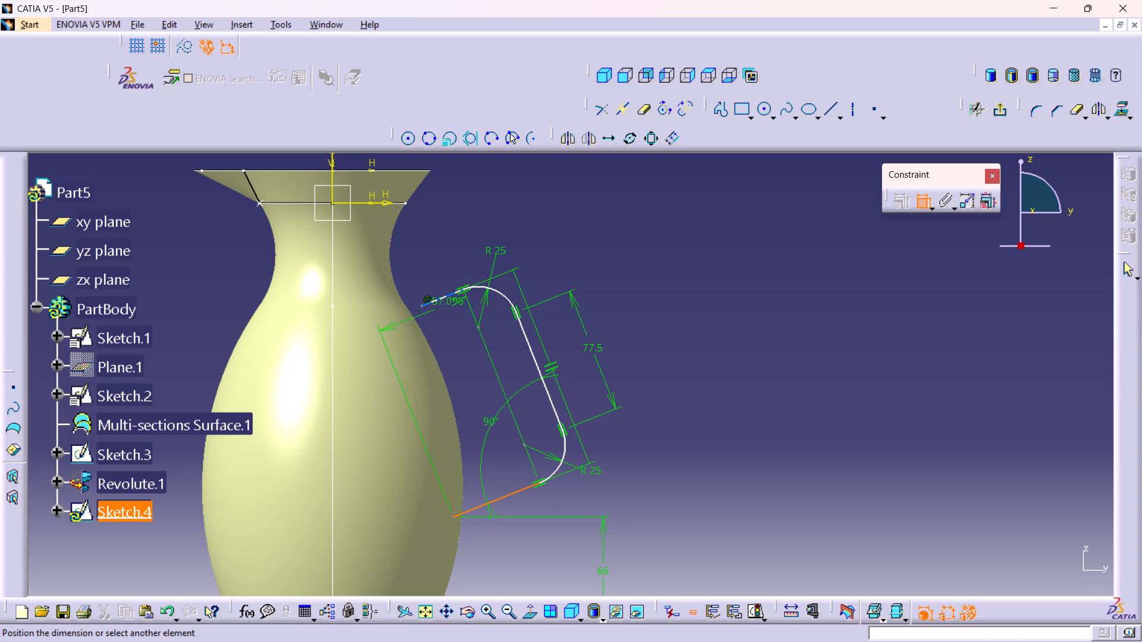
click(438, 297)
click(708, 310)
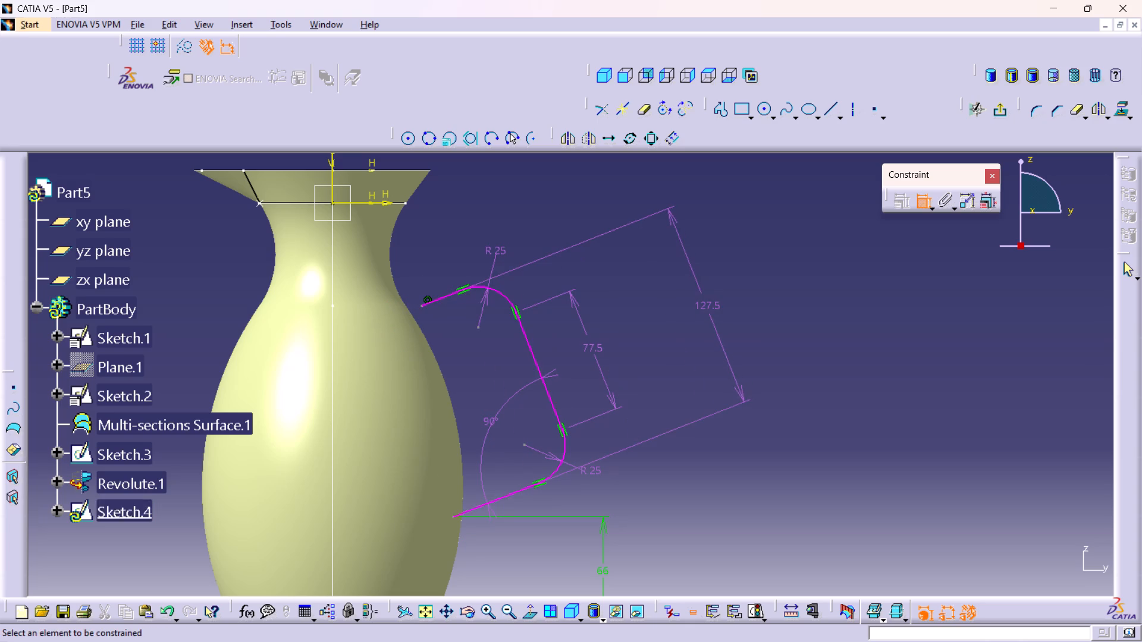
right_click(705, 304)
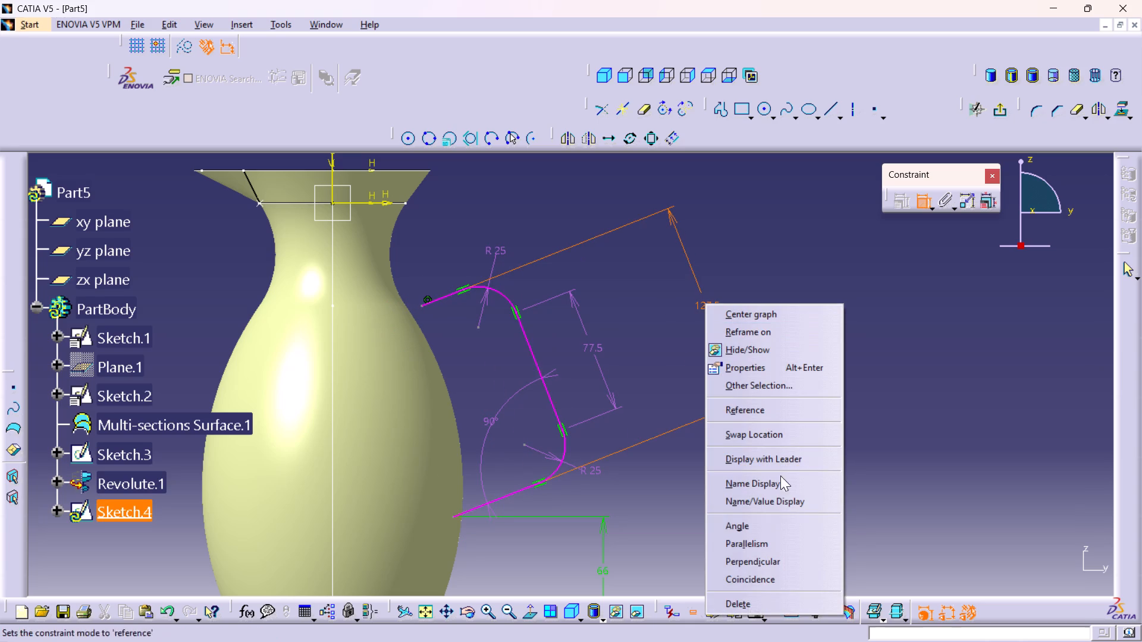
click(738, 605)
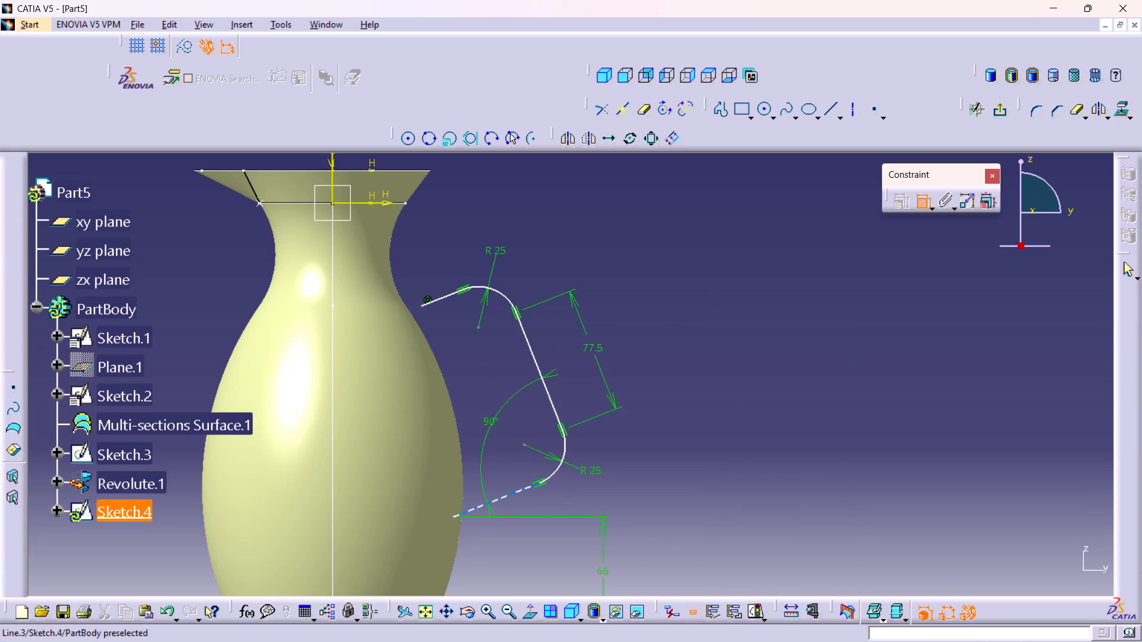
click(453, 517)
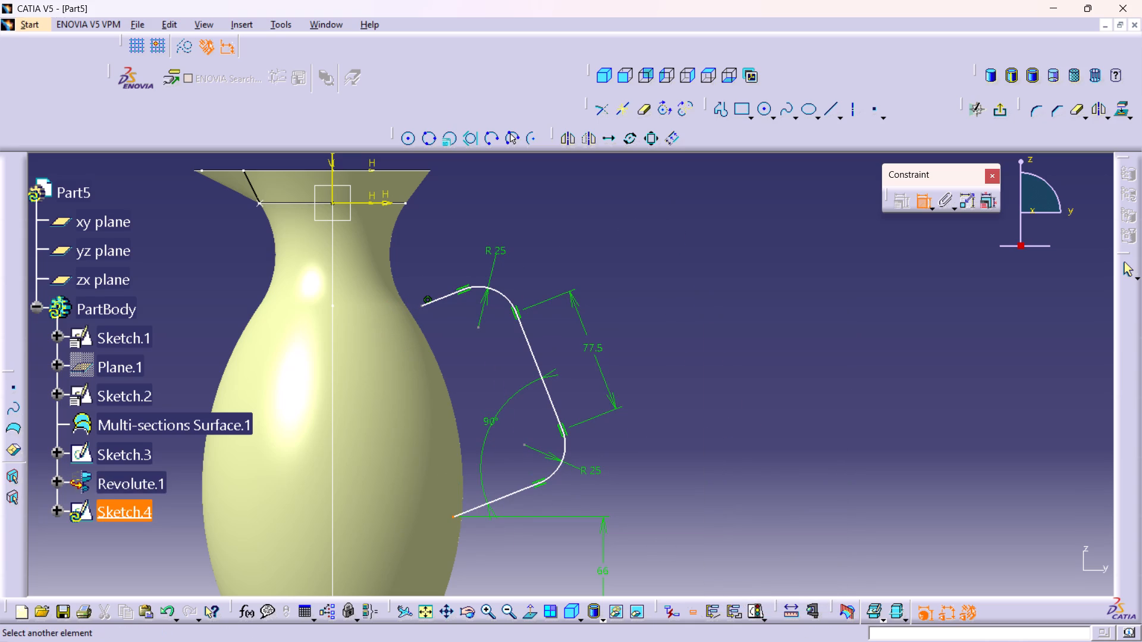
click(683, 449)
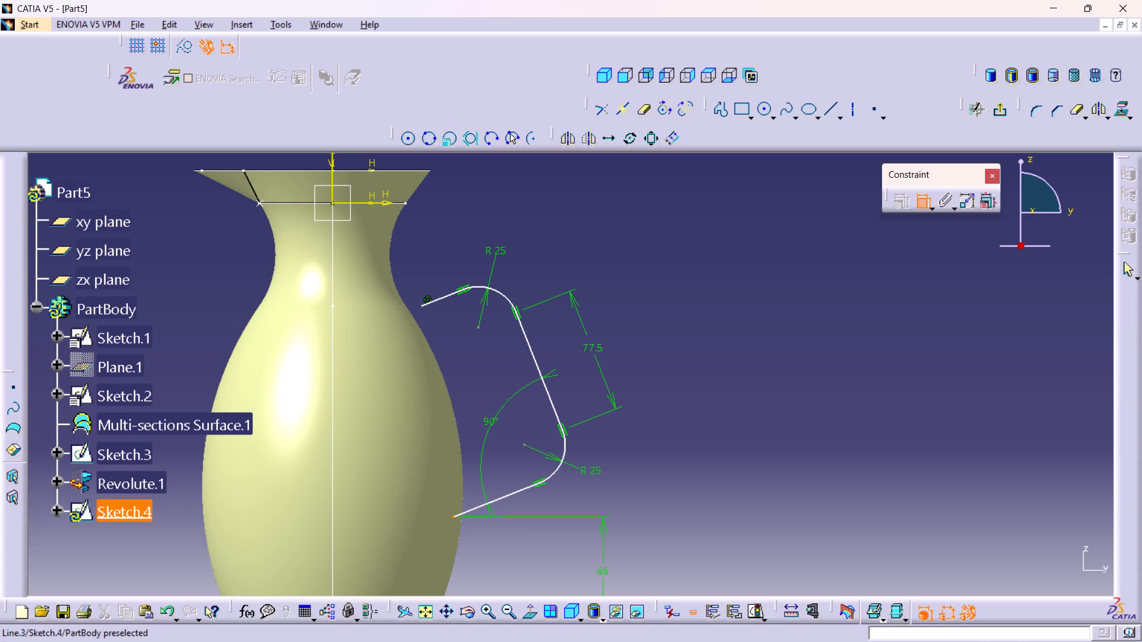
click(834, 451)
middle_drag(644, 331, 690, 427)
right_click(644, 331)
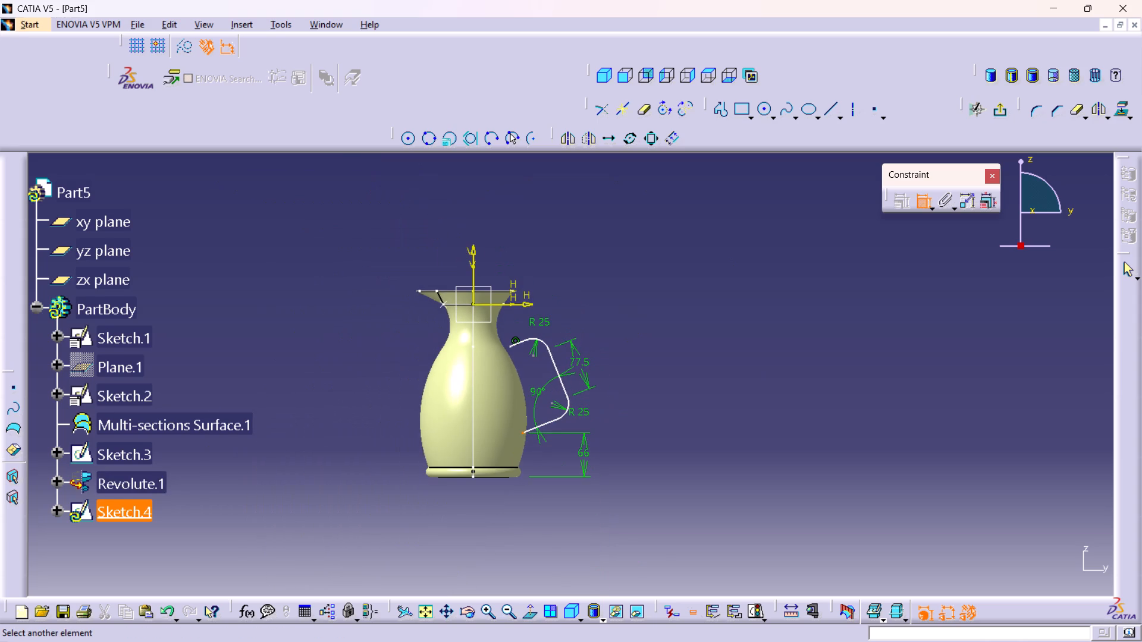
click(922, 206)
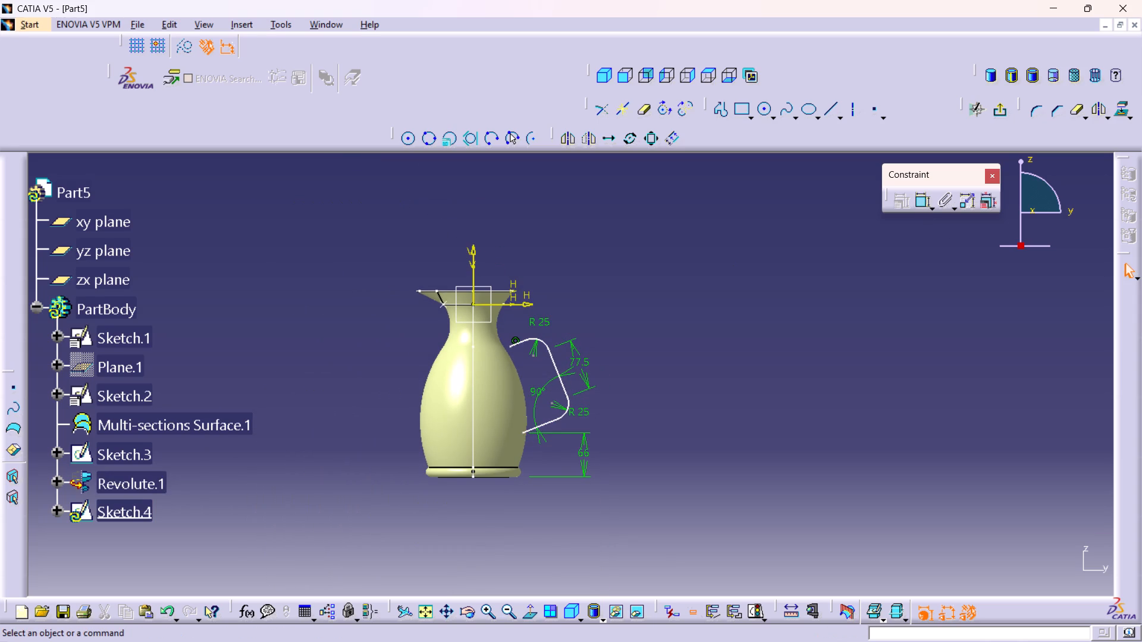
Project the long body-profile curve of Sketch.3 into the handle sketch as 3D reference geometry.
middle_drag(674, 427, 655, 320)
right_click(674, 427)
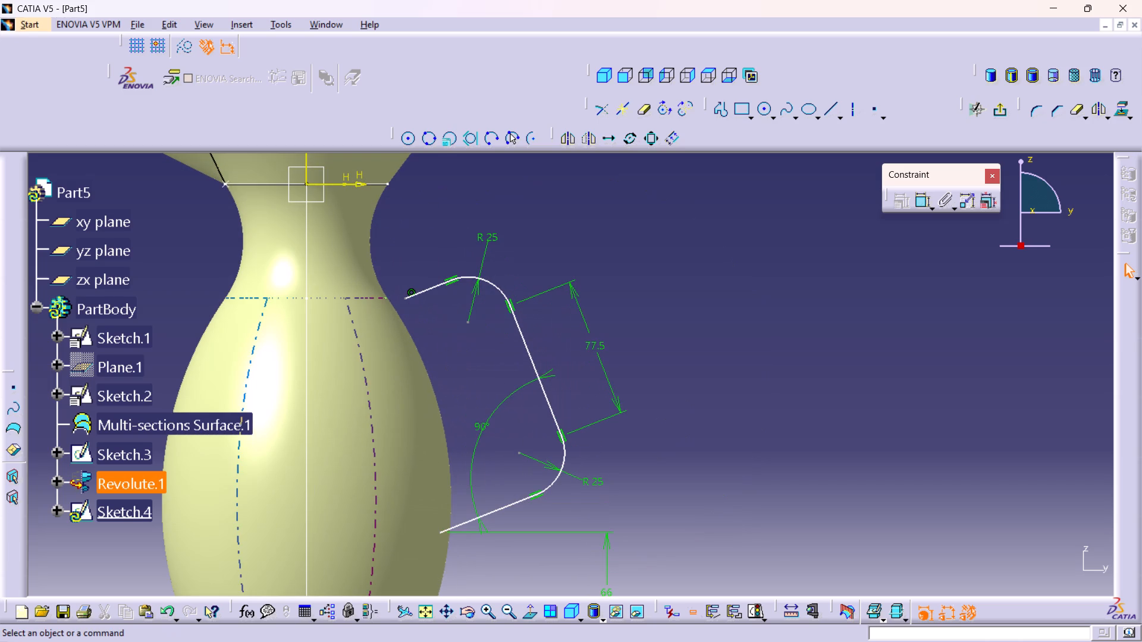
middle_drag(432, 371, 306, 426)
right_drag(432, 371, 306, 426)
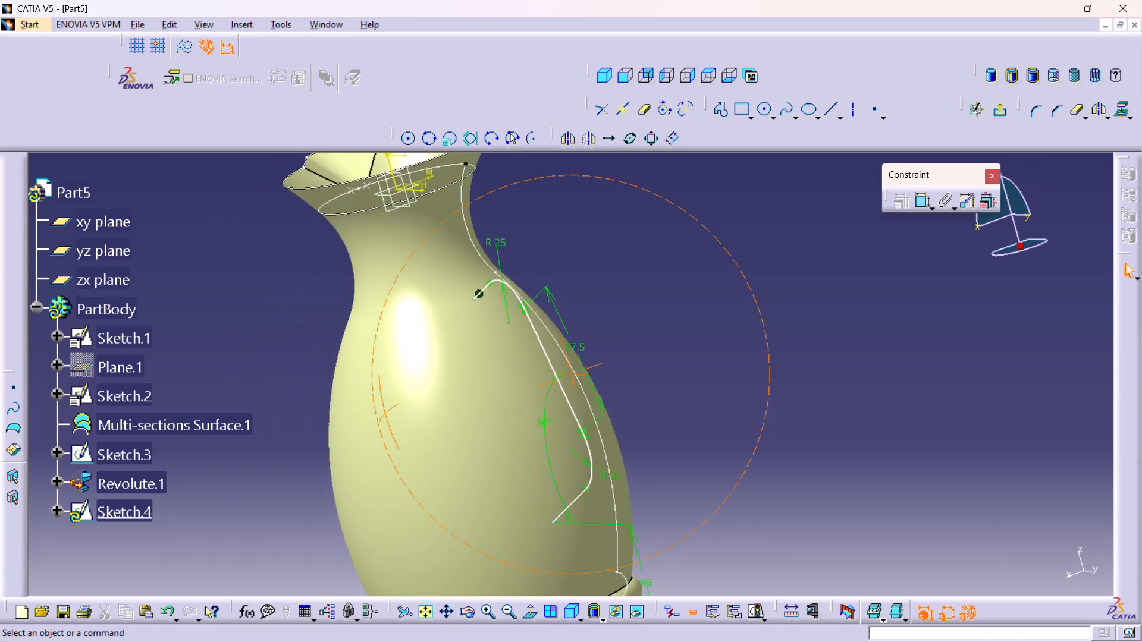
middle_drag(306, 426, 279, 416)
right_drag(306, 426, 278, 414)
middle_drag(635, 442, 468, 483)
right_drag(635, 442, 468, 483)
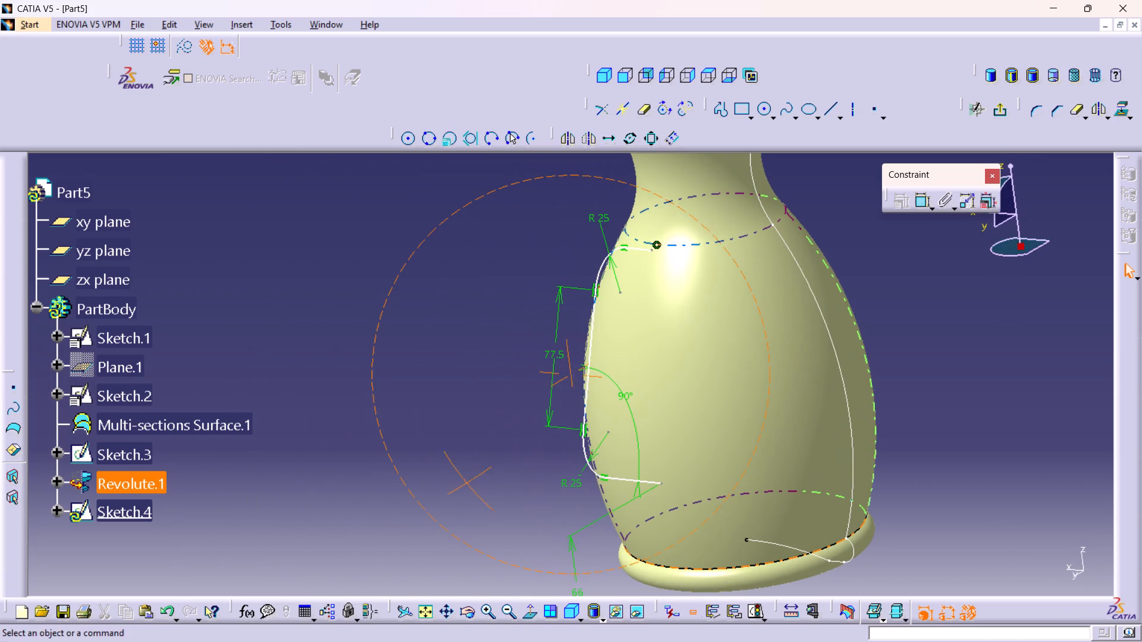
middle_drag(761, 403, 620, 424)
right_drag(763, 402, 620, 424)
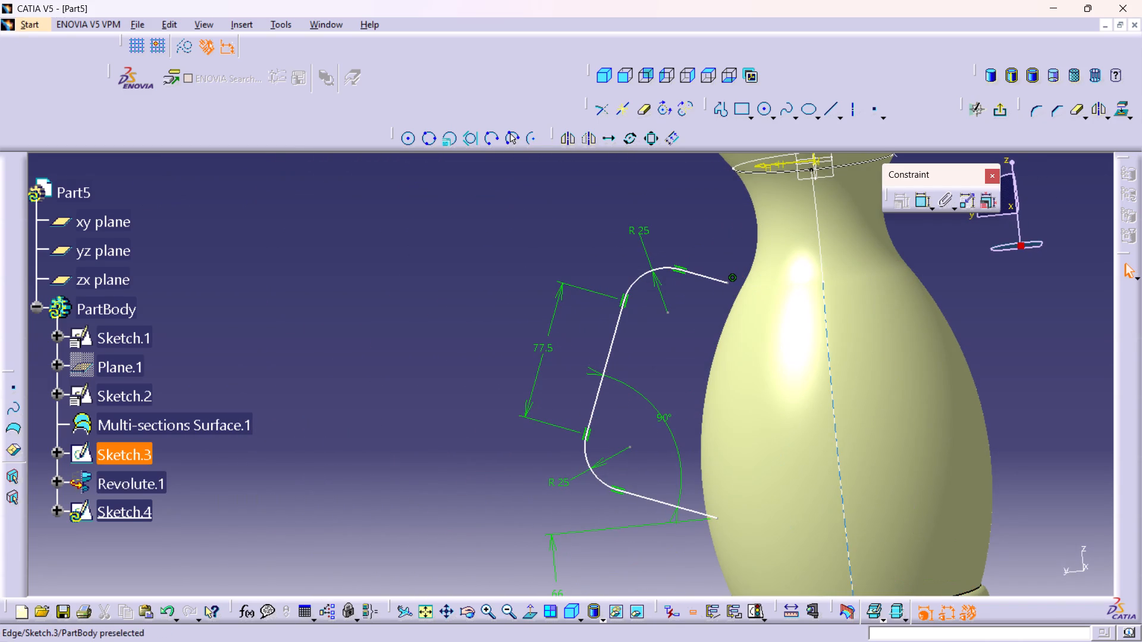
click(832, 384)
middle_drag(616, 409, 765, 449)
right_drag(616, 409, 765, 449)
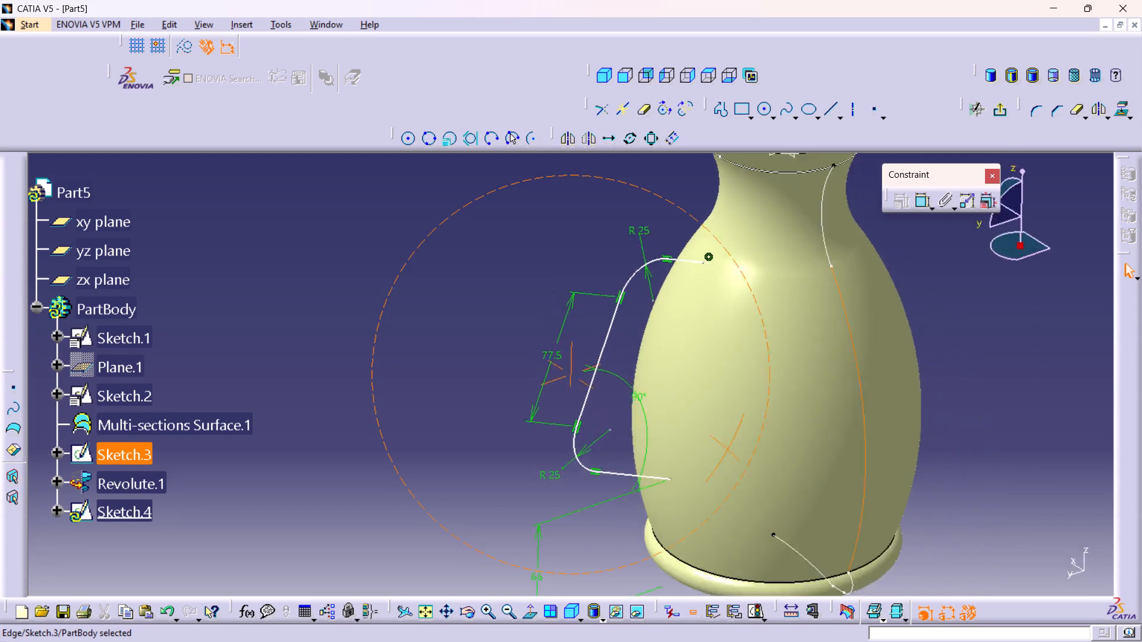
right_drag(765, 449, 844, 419)
middle_drag(765, 449, 844, 419)
middle_drag(512, 350, 652, 310)
right_drag(512, 350, 652, 310)
middle_drag(354, 391, 456, 439)
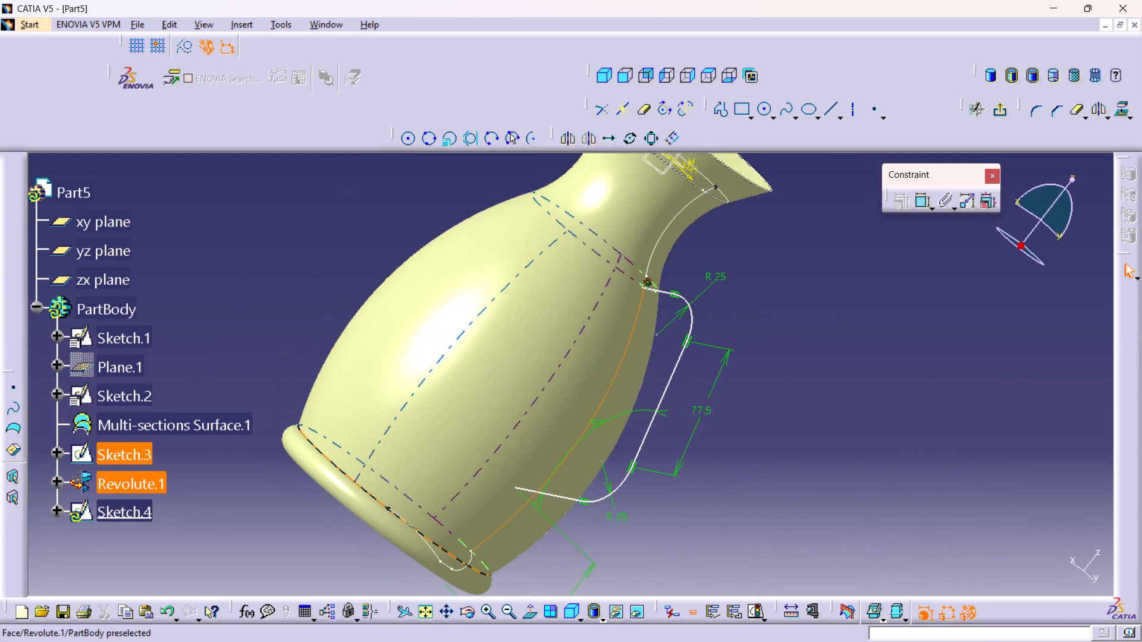
click(1118, 109)
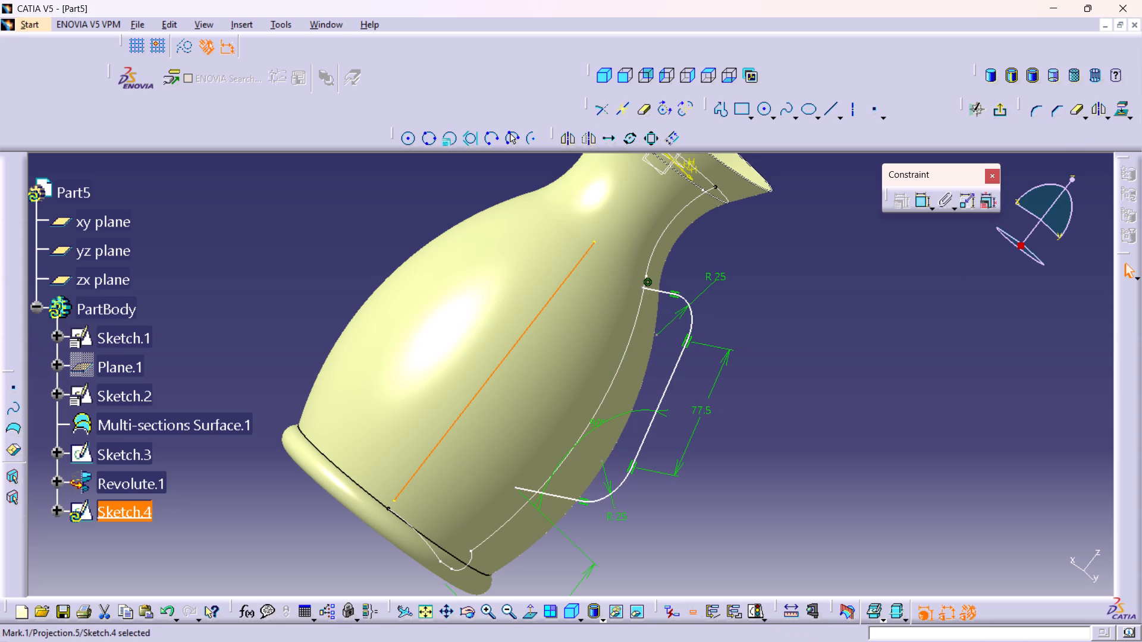
click(821, 380)
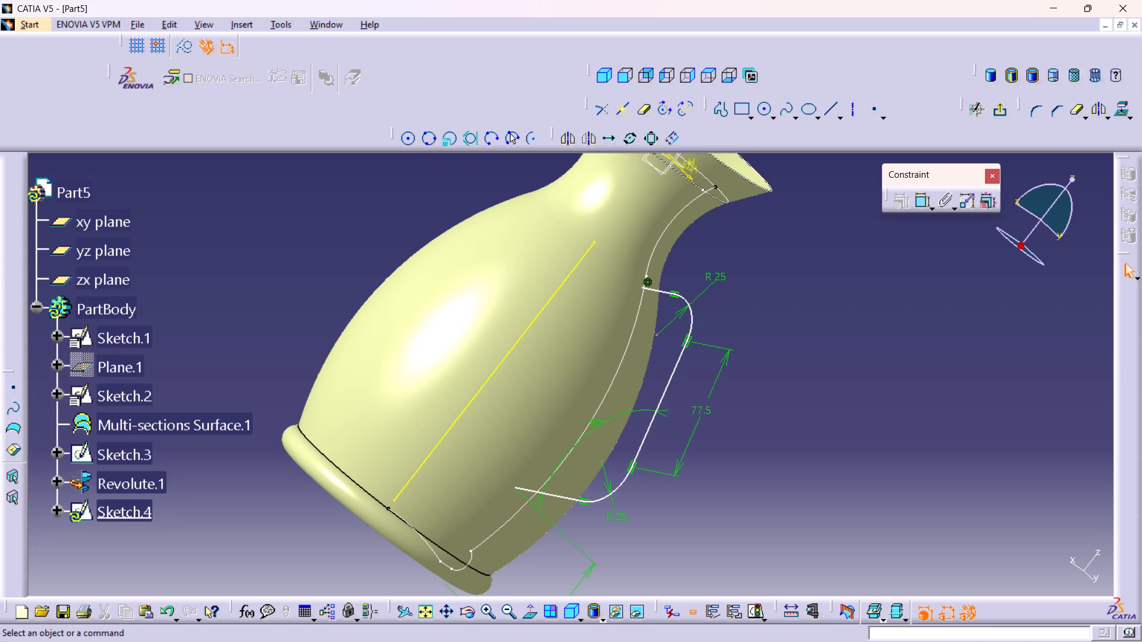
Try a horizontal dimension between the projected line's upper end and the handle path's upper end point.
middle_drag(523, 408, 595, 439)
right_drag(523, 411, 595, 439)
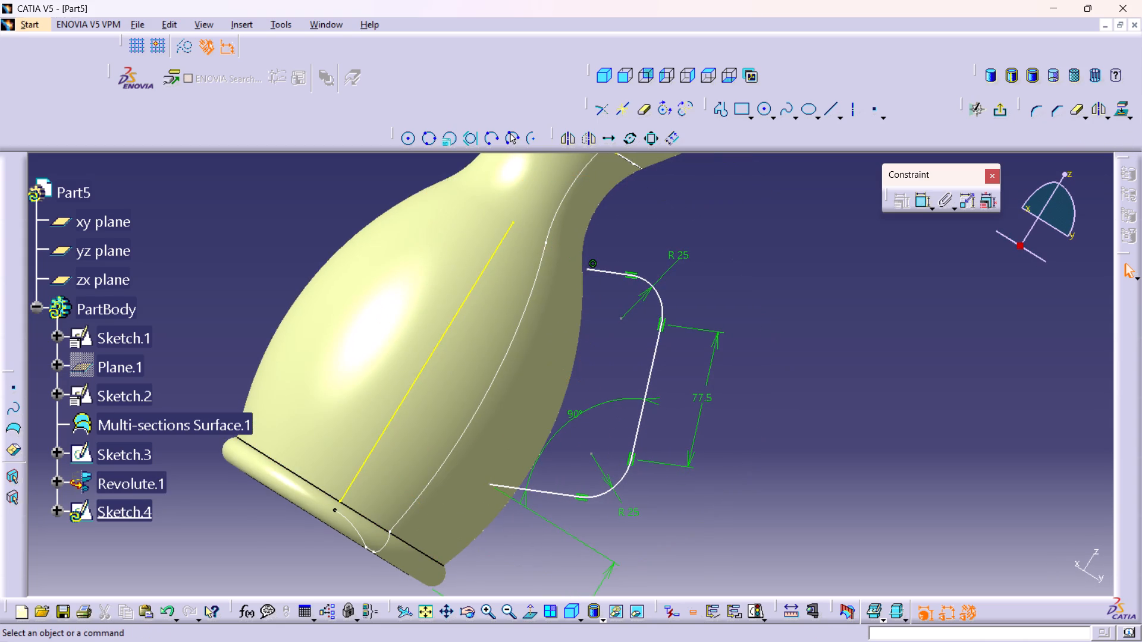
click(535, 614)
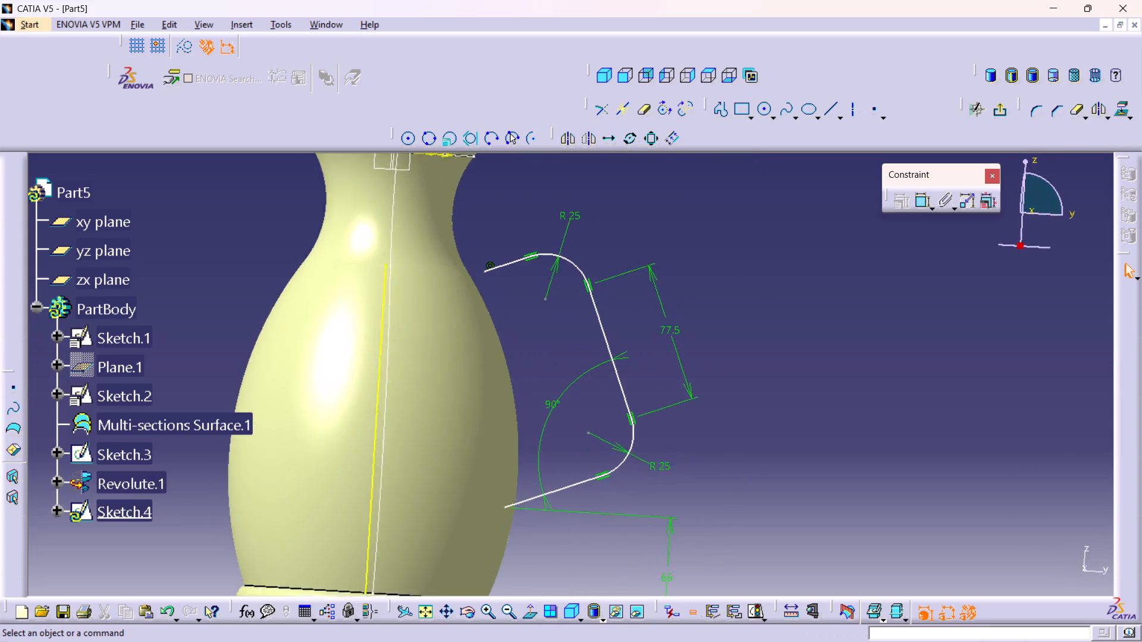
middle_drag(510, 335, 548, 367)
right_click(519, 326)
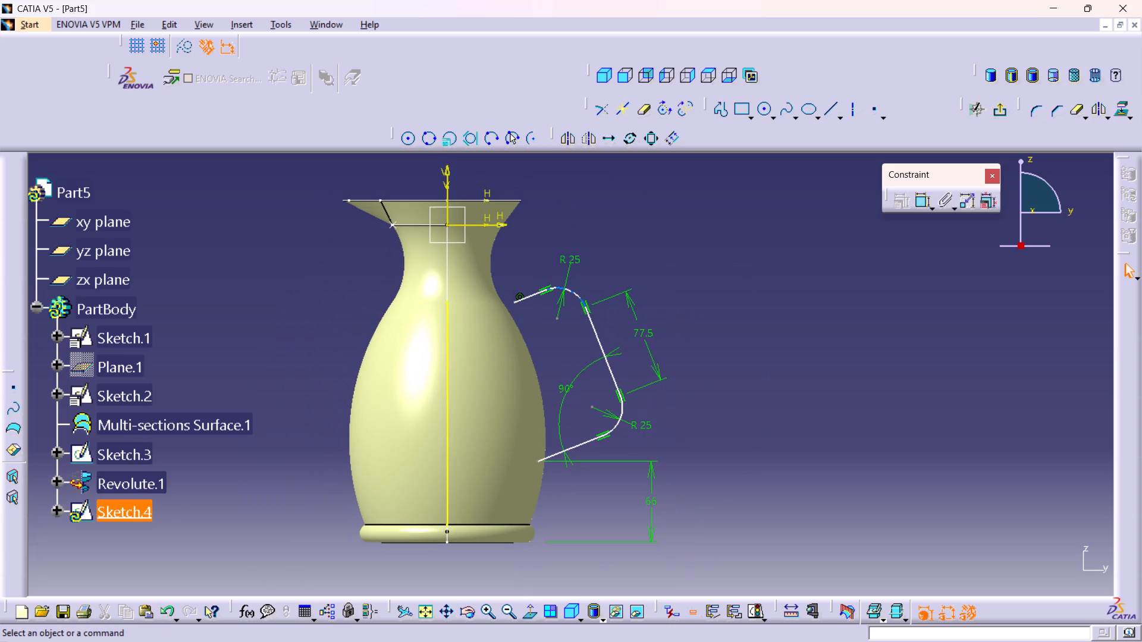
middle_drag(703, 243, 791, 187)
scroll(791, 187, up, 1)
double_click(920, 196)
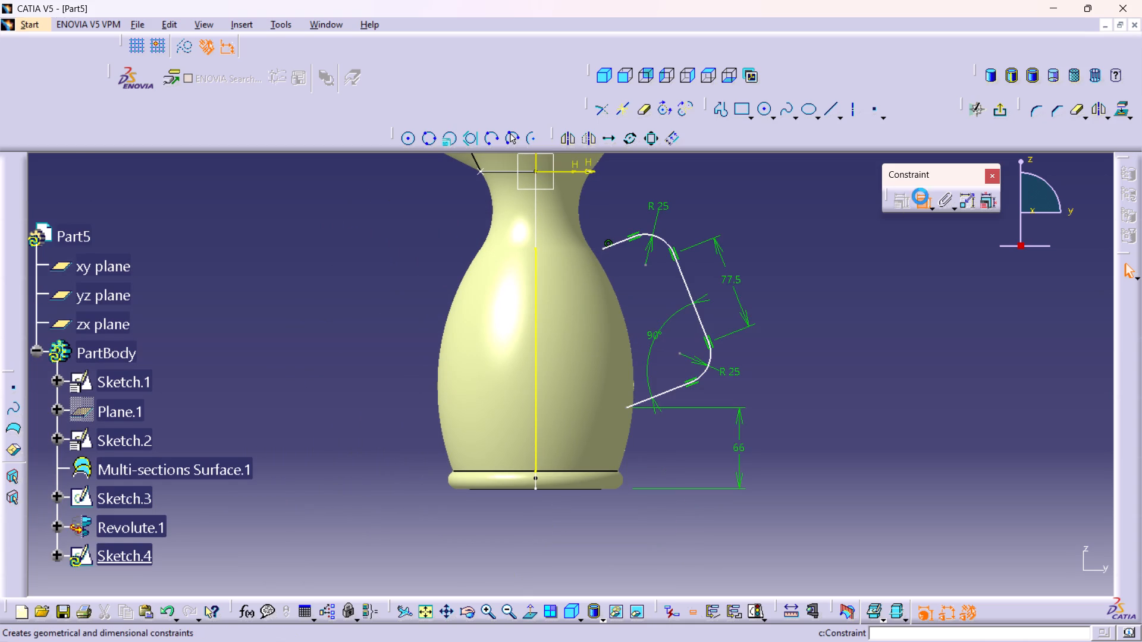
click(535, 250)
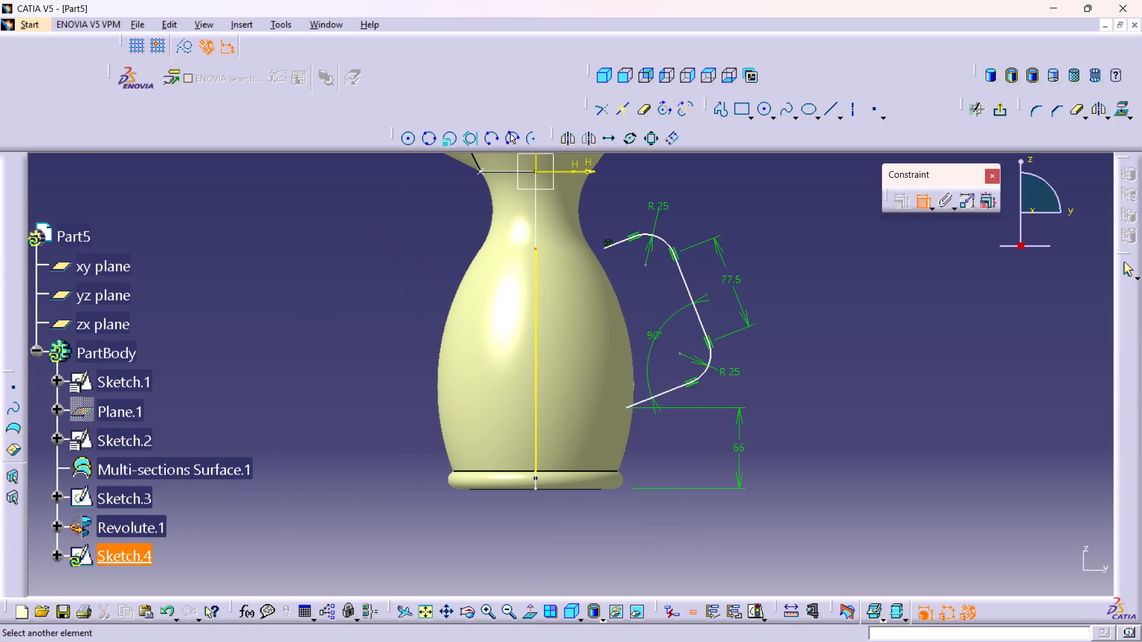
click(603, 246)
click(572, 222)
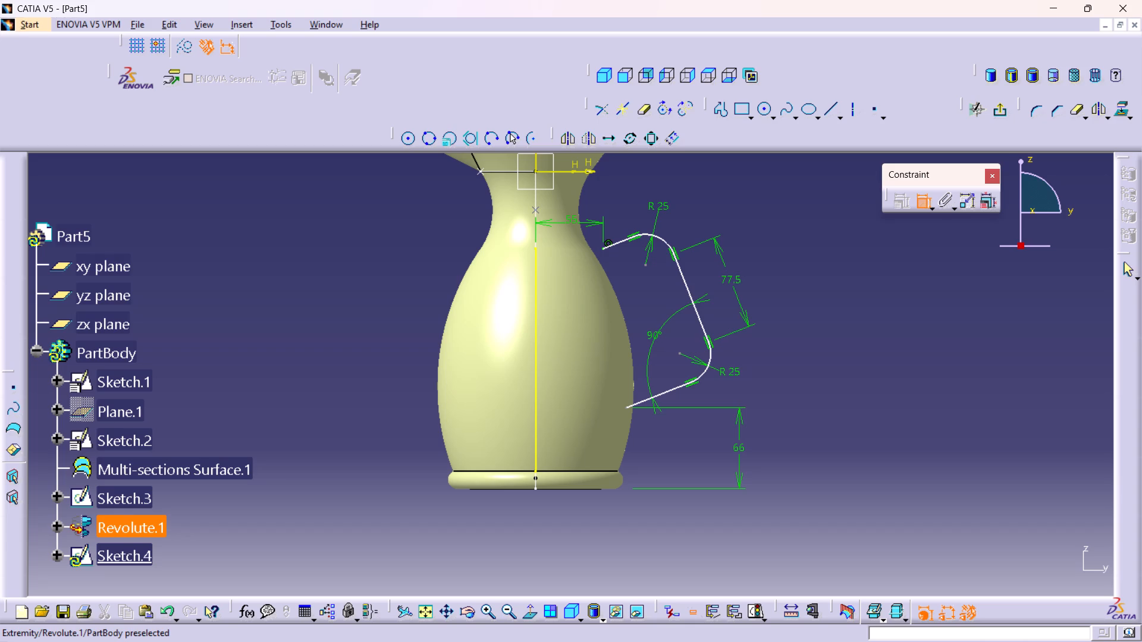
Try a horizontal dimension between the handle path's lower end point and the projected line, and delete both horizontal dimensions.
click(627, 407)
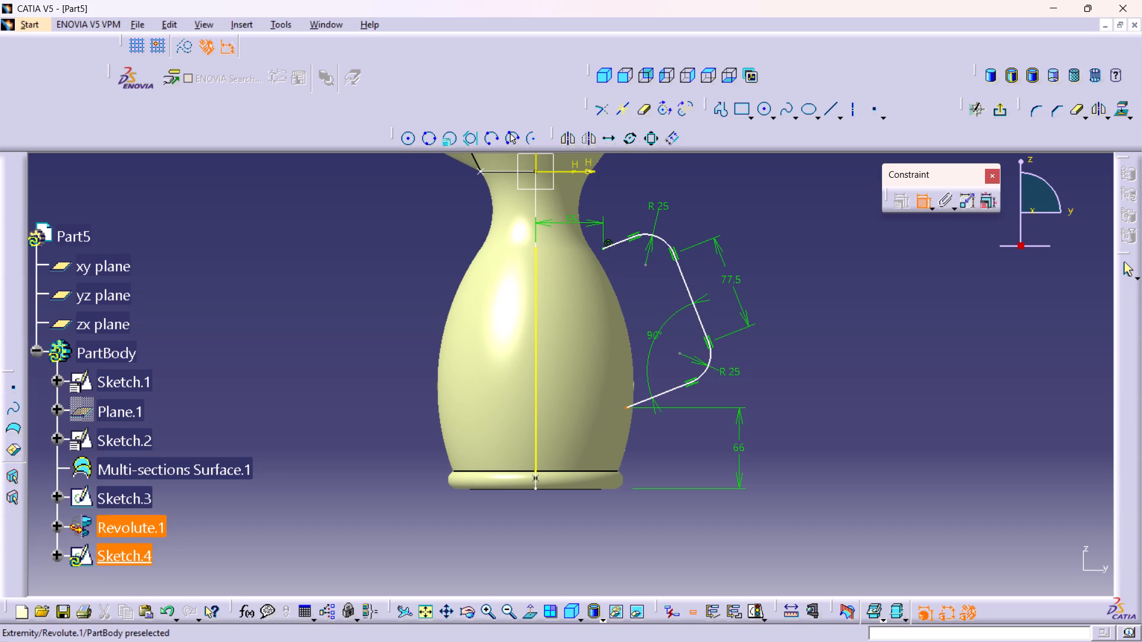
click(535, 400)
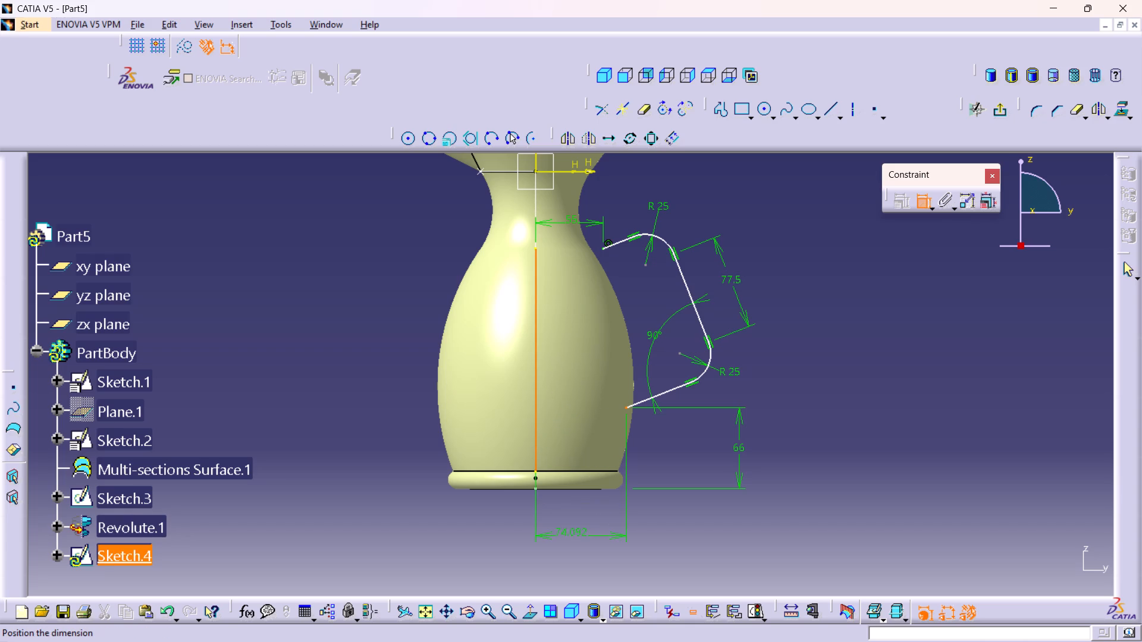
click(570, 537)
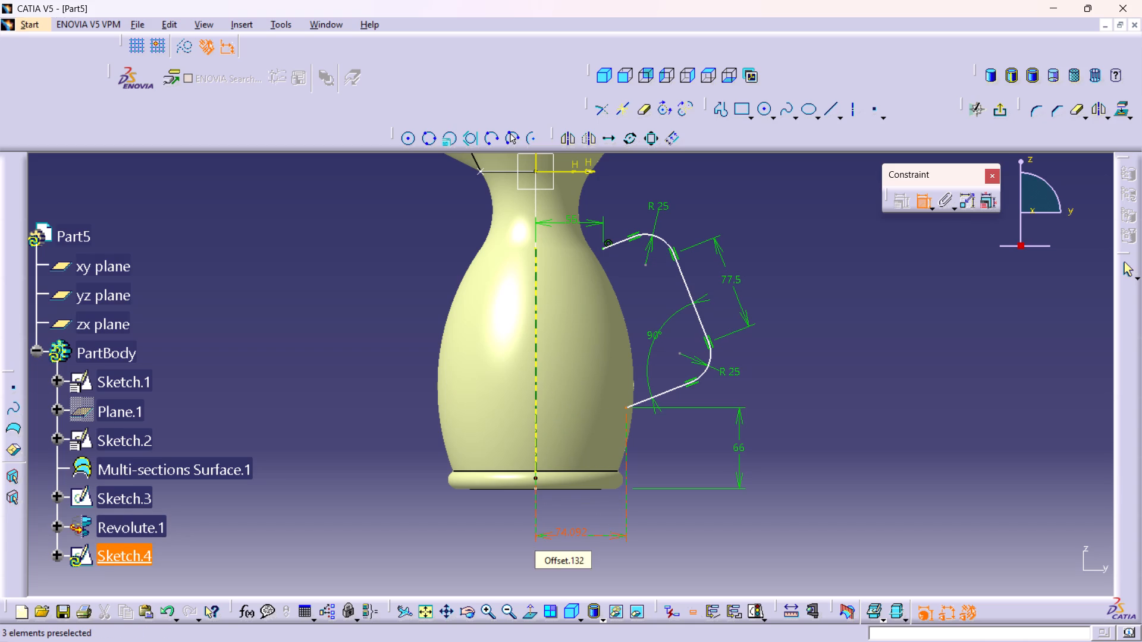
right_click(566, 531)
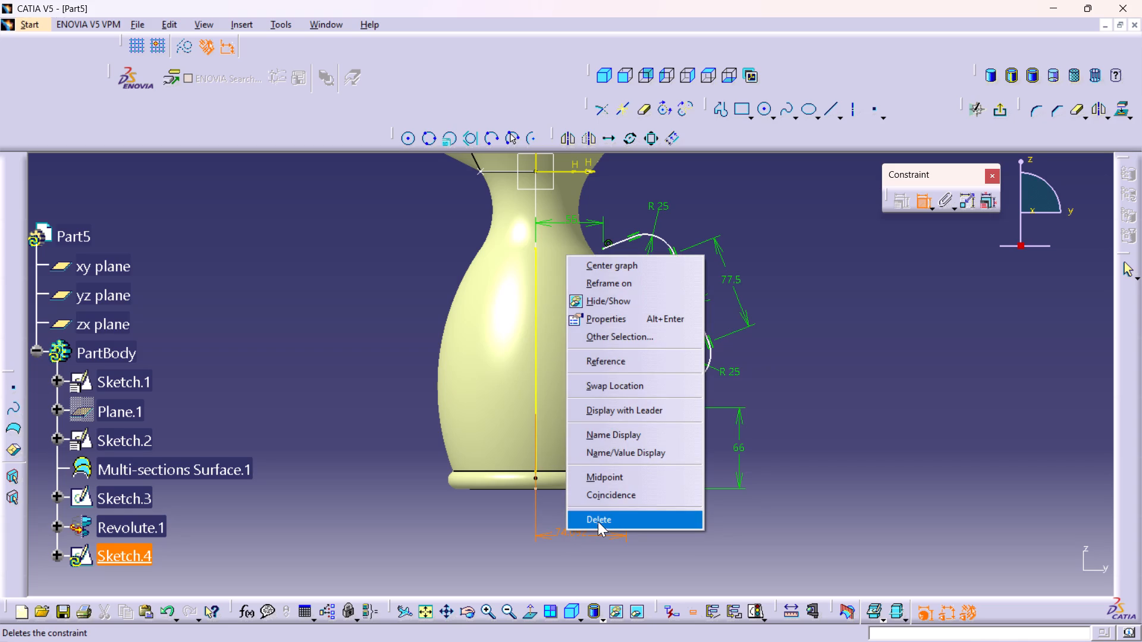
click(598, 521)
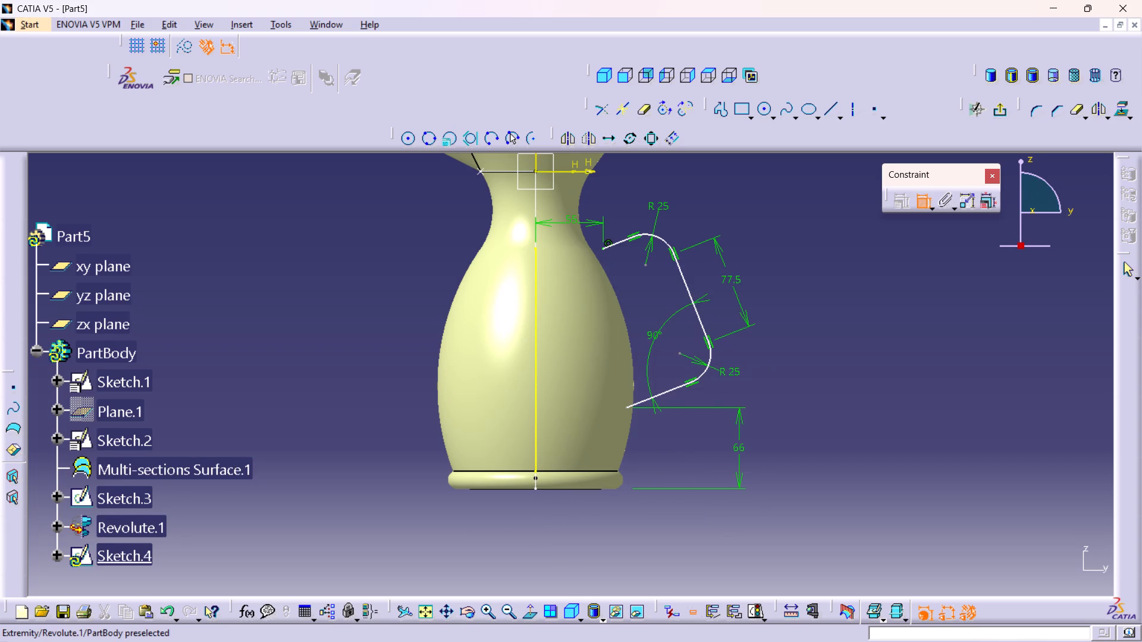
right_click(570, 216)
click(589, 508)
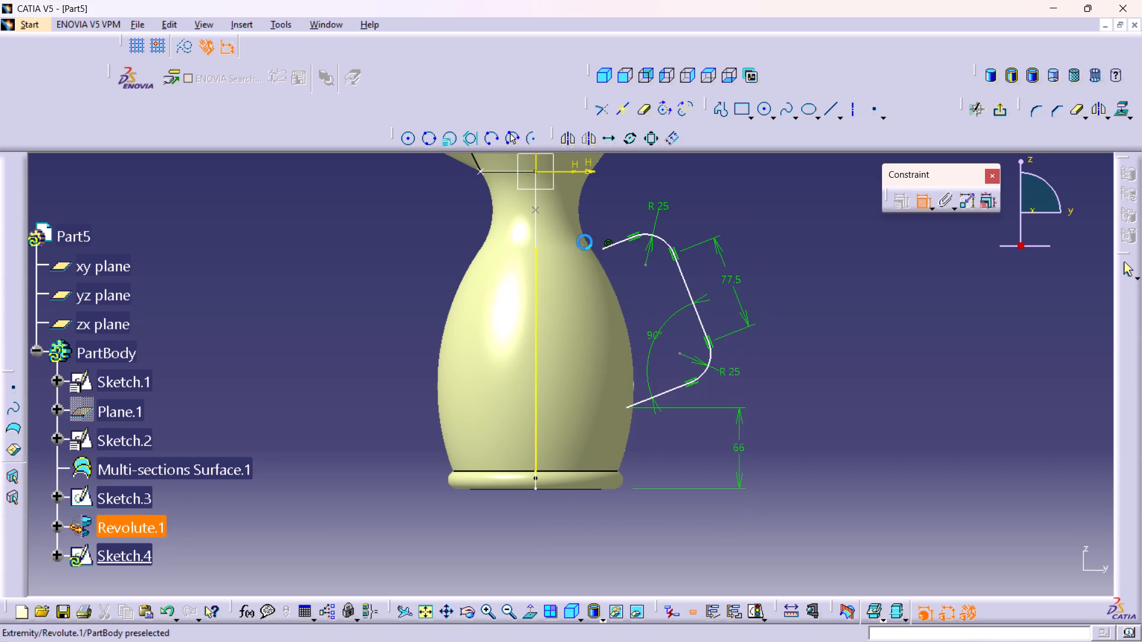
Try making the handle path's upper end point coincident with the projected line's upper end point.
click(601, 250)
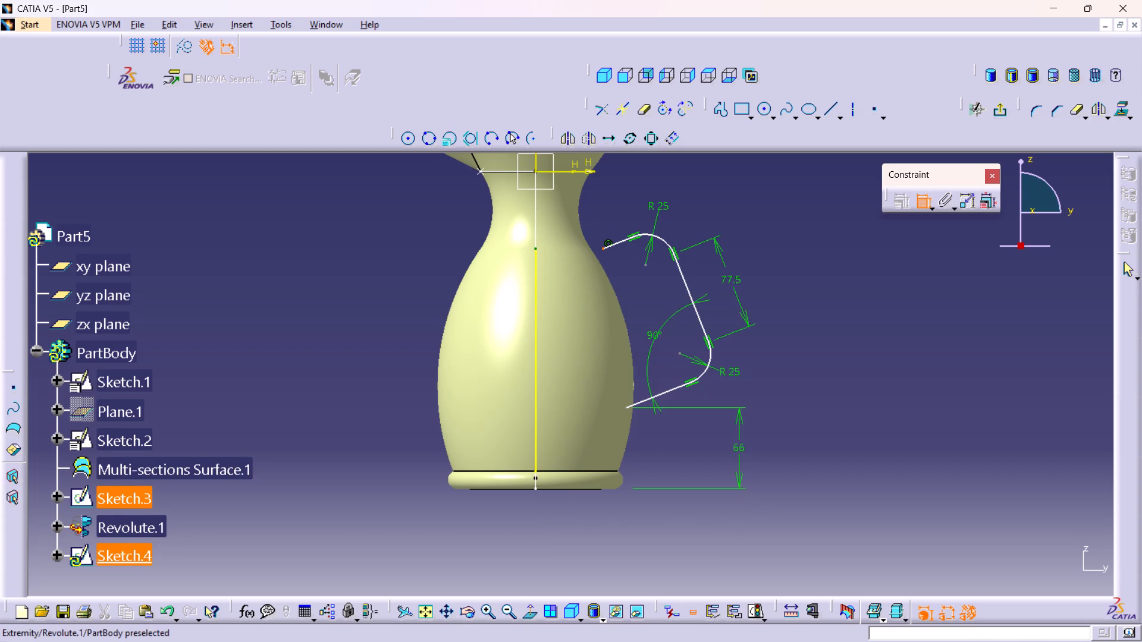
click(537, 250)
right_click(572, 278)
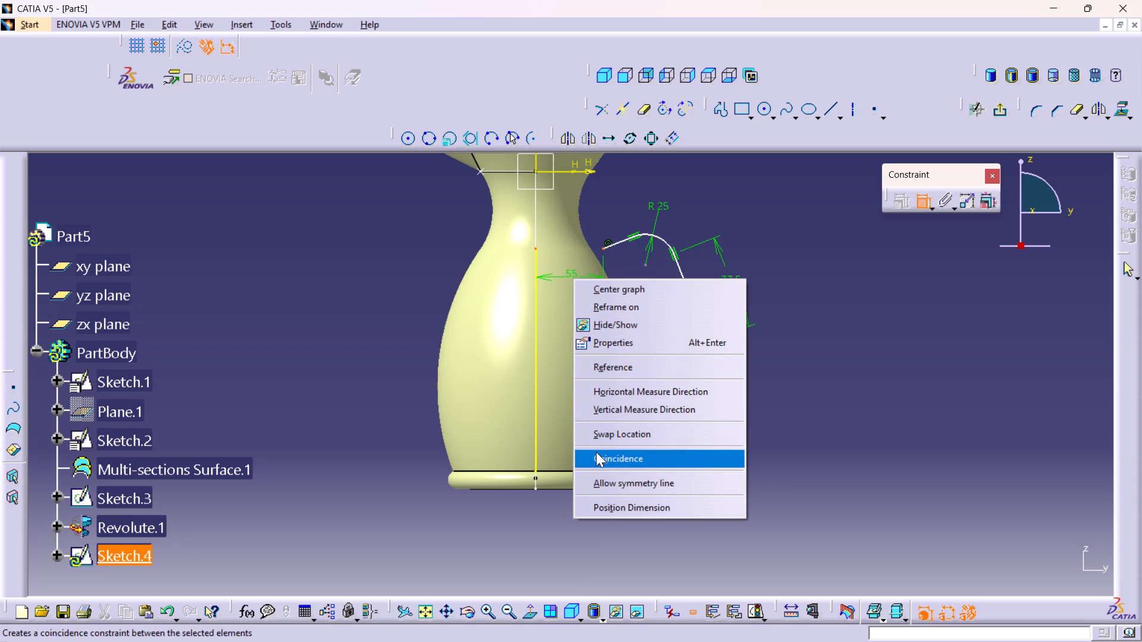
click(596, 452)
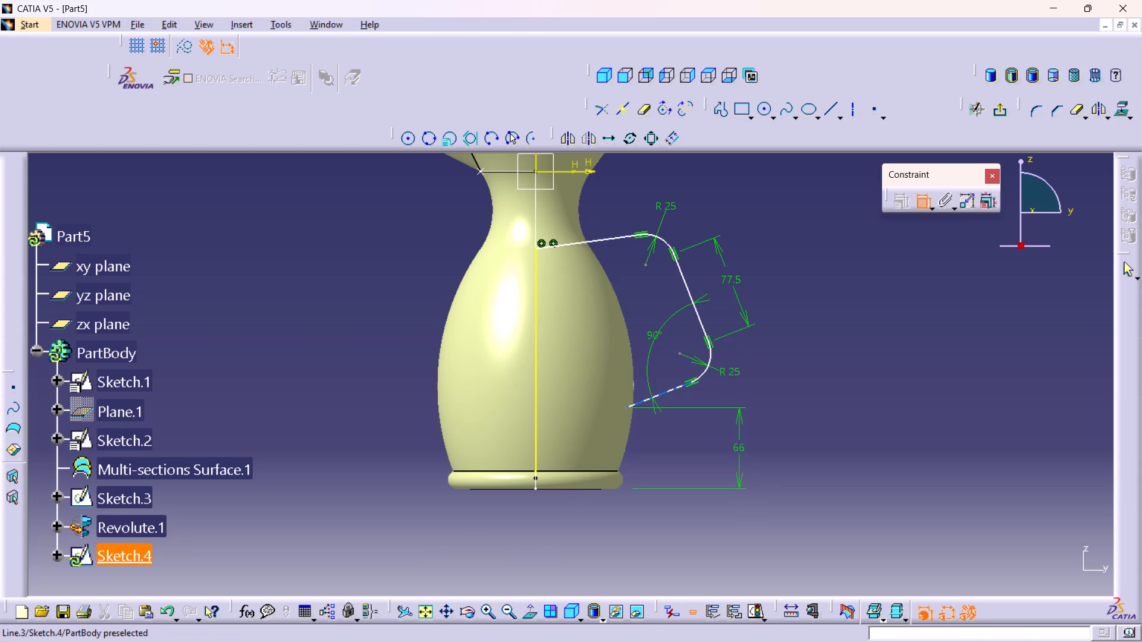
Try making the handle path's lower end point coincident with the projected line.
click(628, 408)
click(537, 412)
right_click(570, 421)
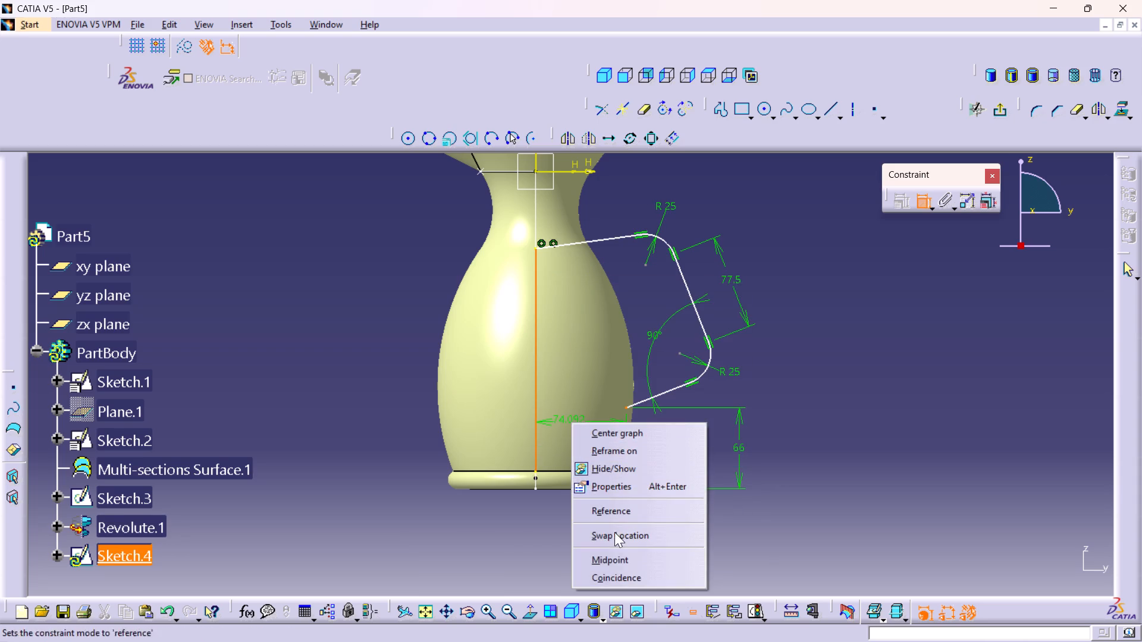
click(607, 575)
Examine from several angles how the handle path's end points sit relative to the jug's body and profile curve.
middle_drag(422, 306, 354, 382)
right_drag(421, 306, 354, 382)
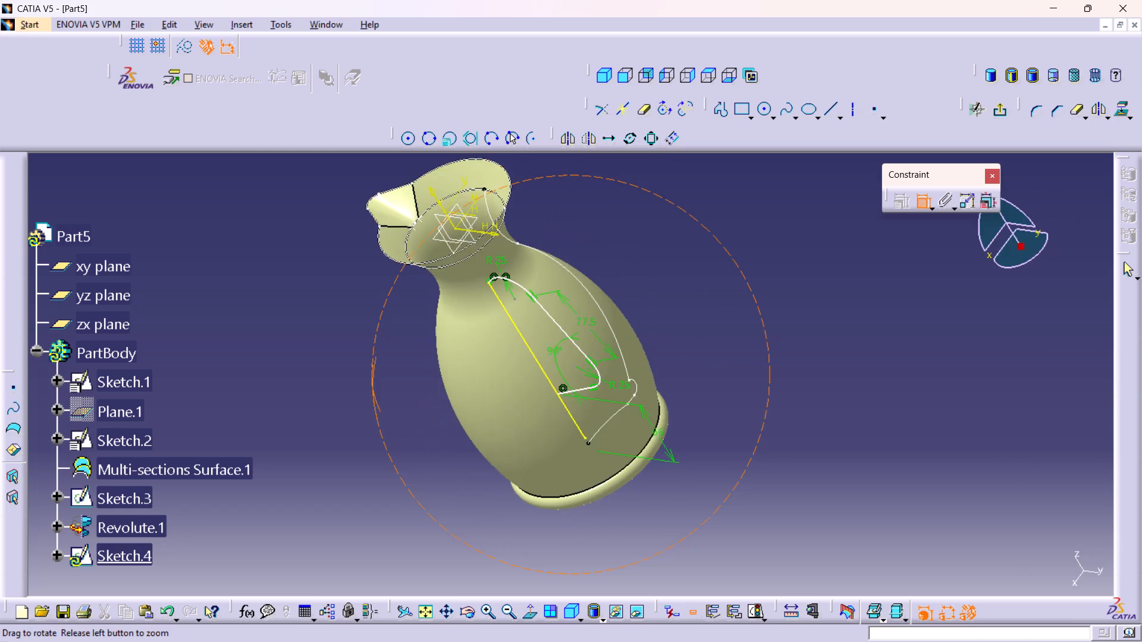
right_drag(354, 382, 343, 388)
middle_drag(354, 382, 343, 388)
middle_drag(418, 357, 447, 316)
right_click(418, 357)
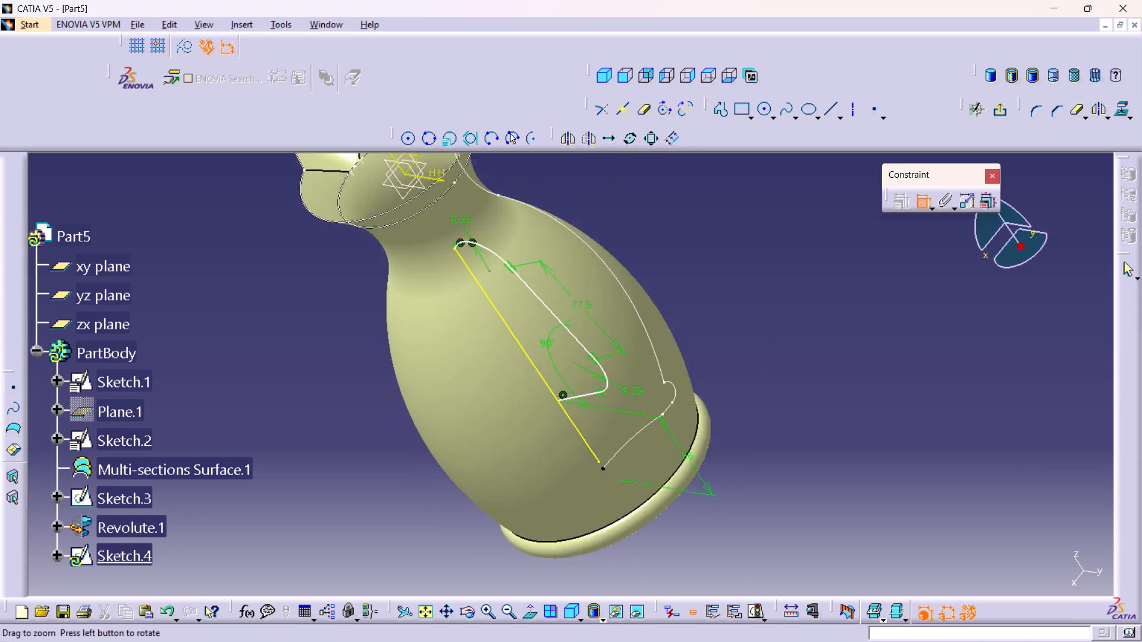
middle_drag(447, 316, 482, 263)
middle_drag(456, 290, 545, 309)
right_drag(456, 290, 545, 309)
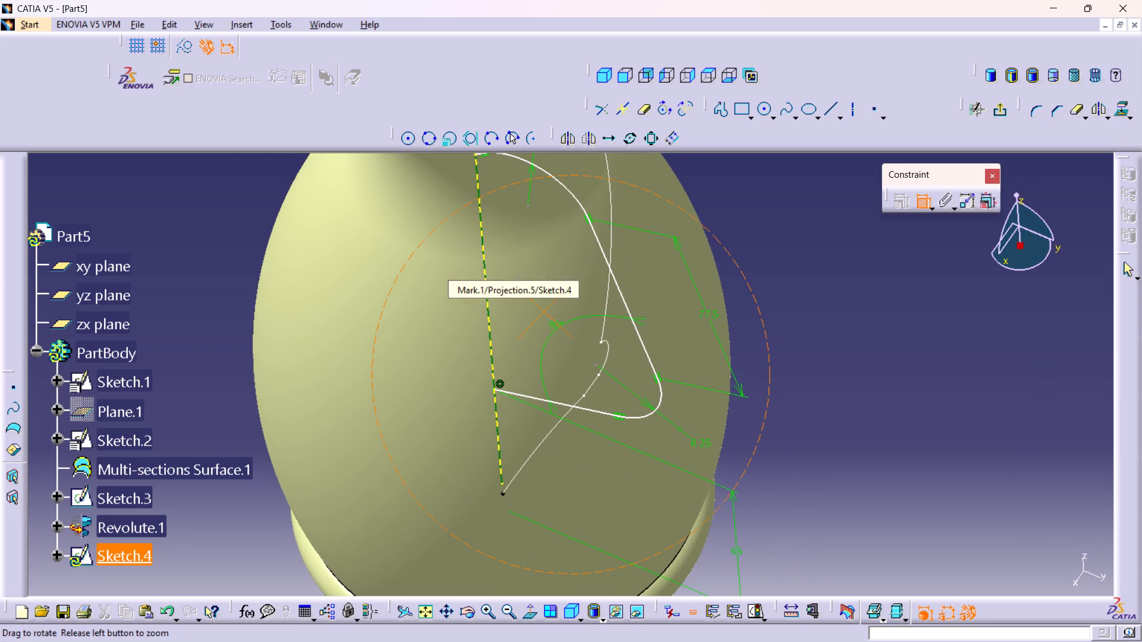
right_drag(545, 309, 545, 310)
middle_drag(545, 309, 545, 310)
middle_drag(527, 296, 583, 342)
right_drag(527, 296, 583, 342)
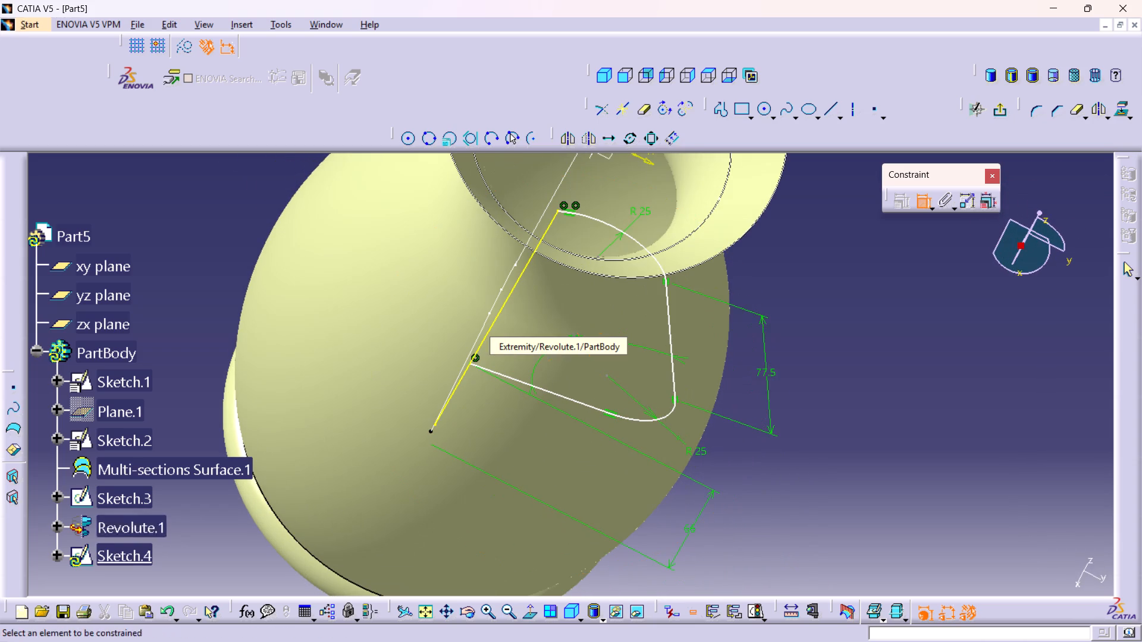
middle_drag(569, 331, 547, 262)
right_drag(569, 331, 547, 262)
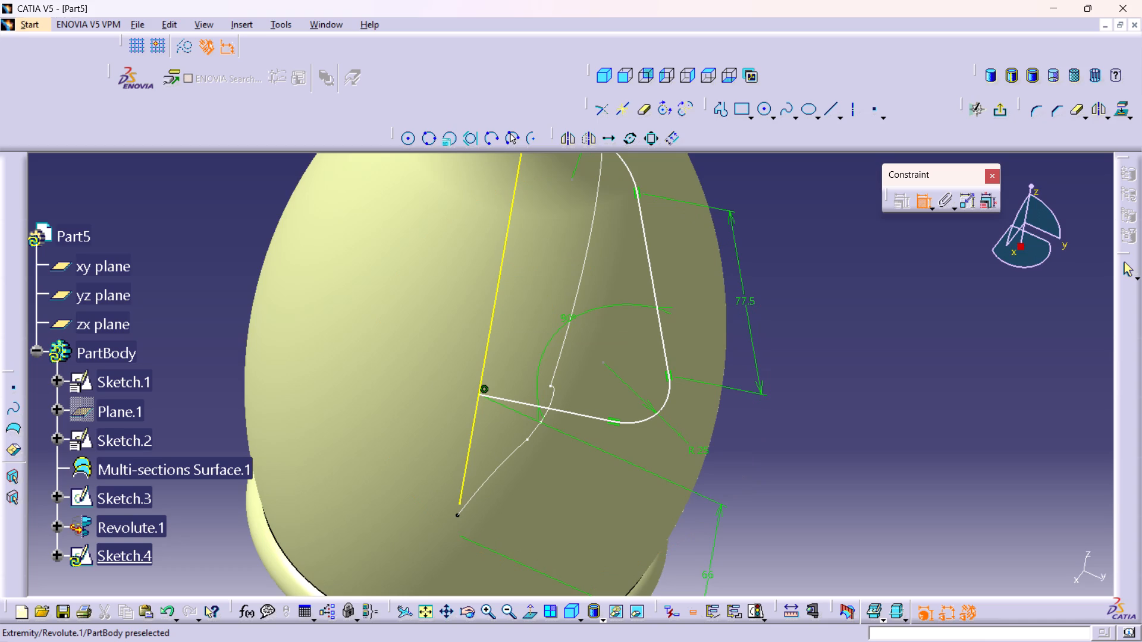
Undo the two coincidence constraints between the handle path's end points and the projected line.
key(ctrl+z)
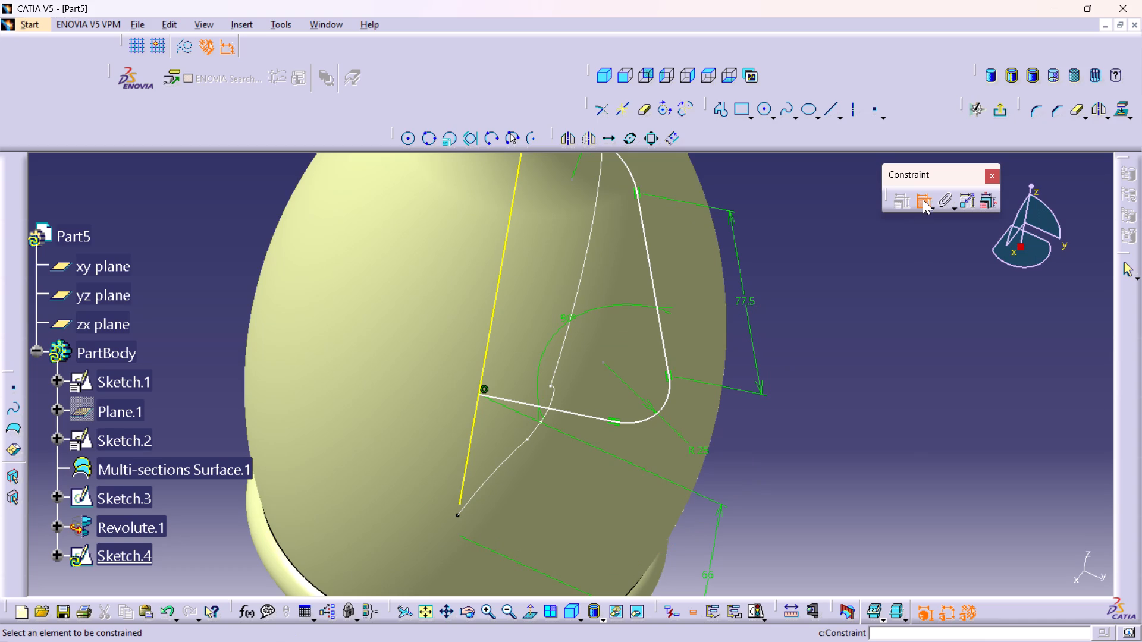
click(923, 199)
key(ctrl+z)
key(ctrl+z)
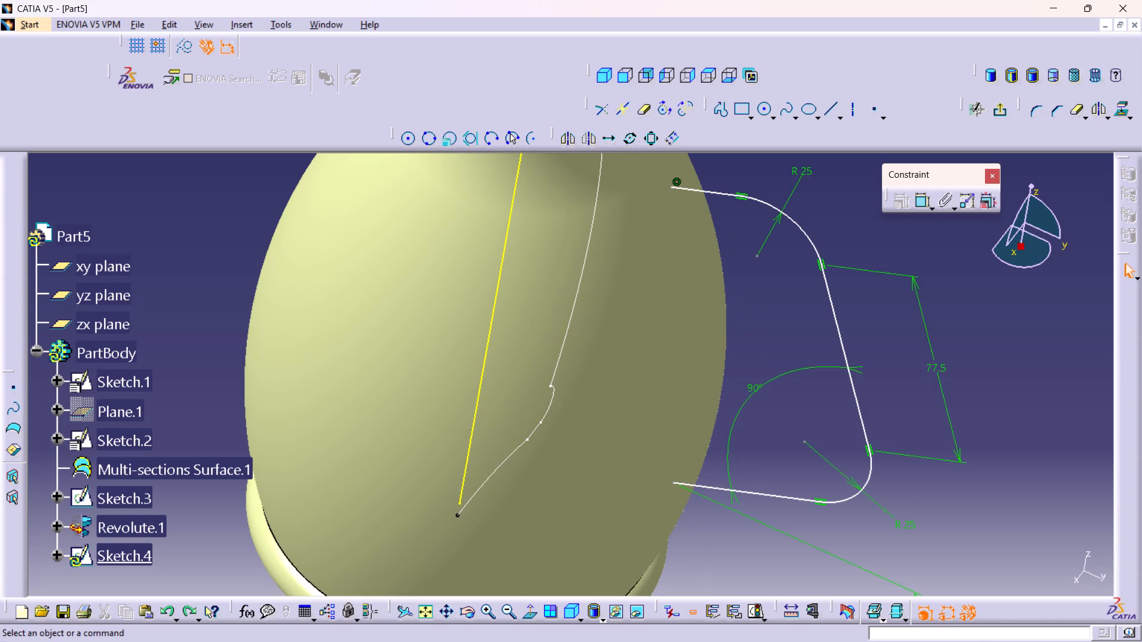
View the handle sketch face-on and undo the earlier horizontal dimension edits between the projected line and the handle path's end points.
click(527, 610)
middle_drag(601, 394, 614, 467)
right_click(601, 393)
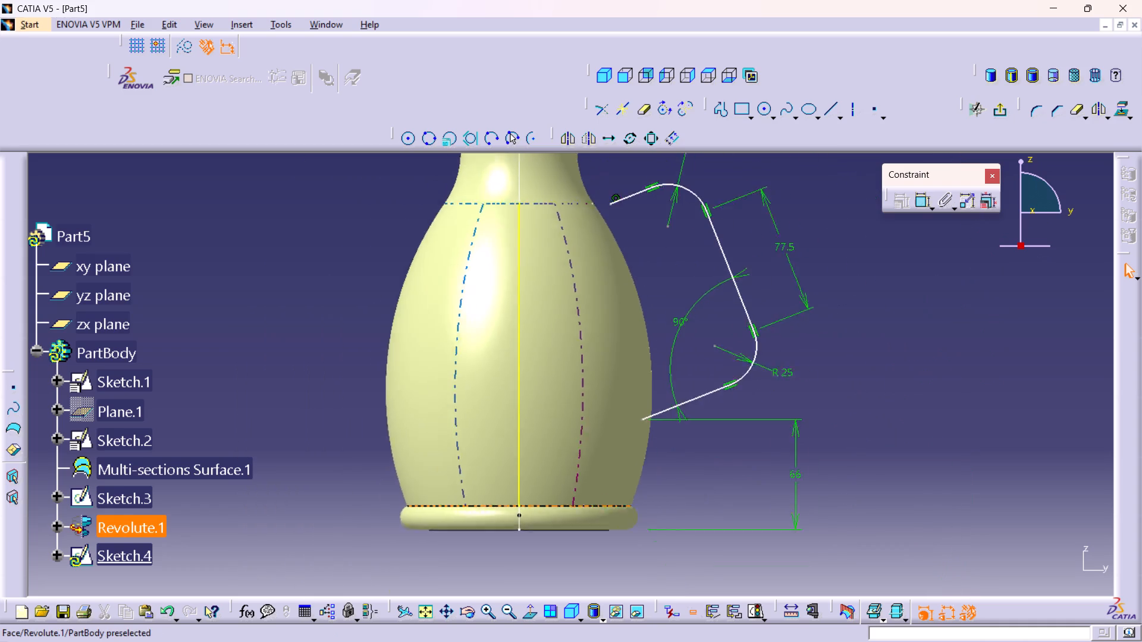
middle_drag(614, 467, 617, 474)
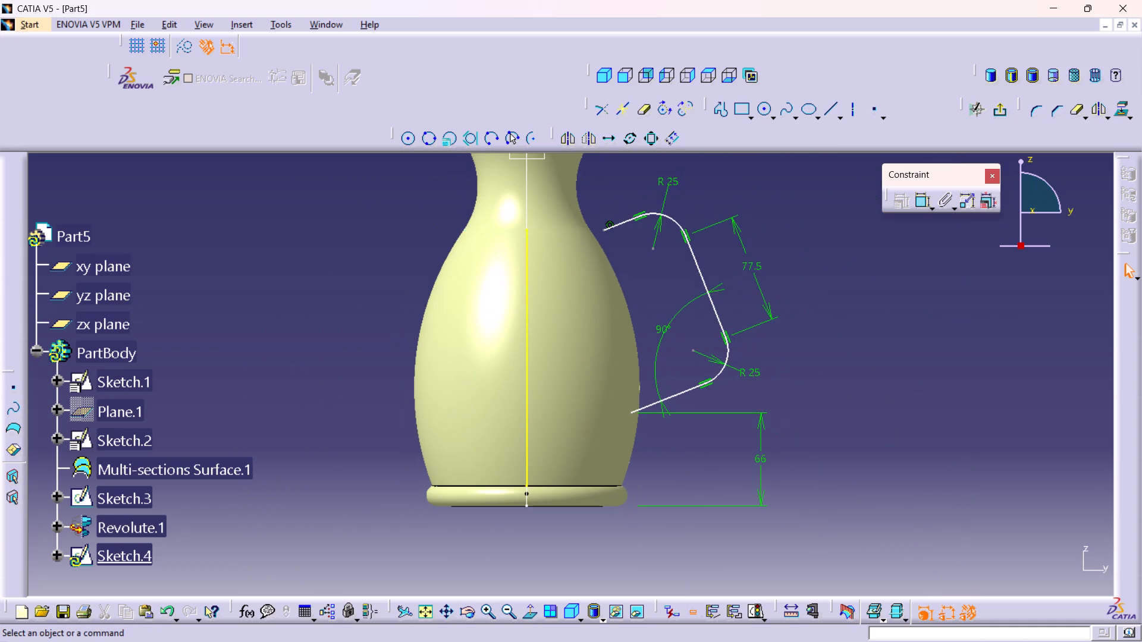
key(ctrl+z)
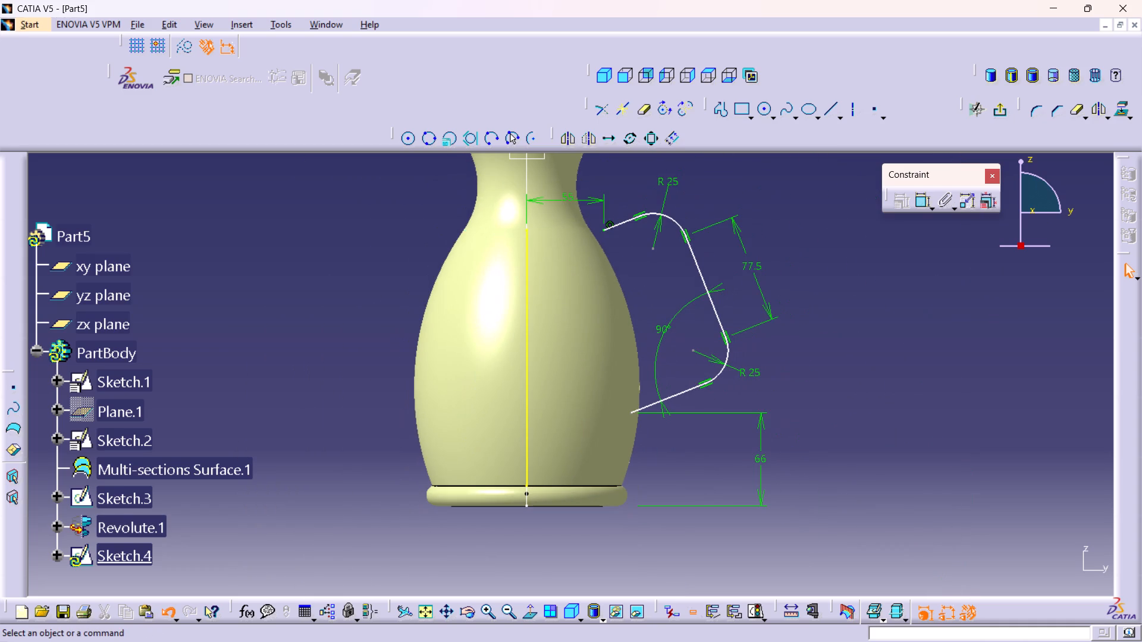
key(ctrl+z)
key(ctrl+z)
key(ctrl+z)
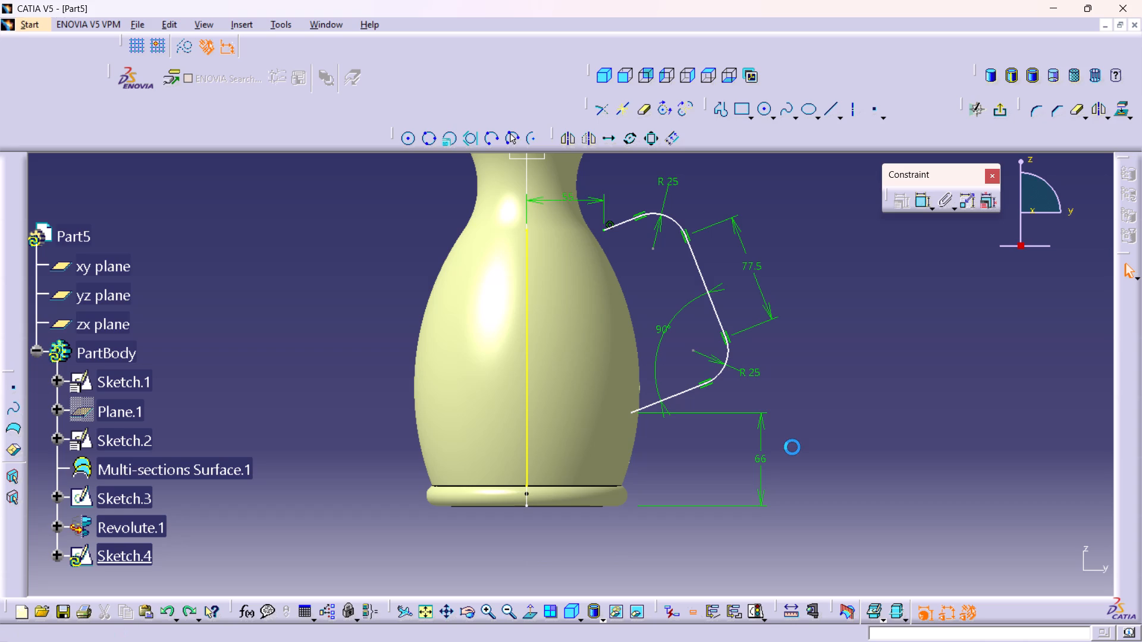
Undo the horizontal dimension to the handle path's upper end point and delete the over-constraining 127.5 mm offset dimension.
key(ctrl+z)
key(ctrl+z)
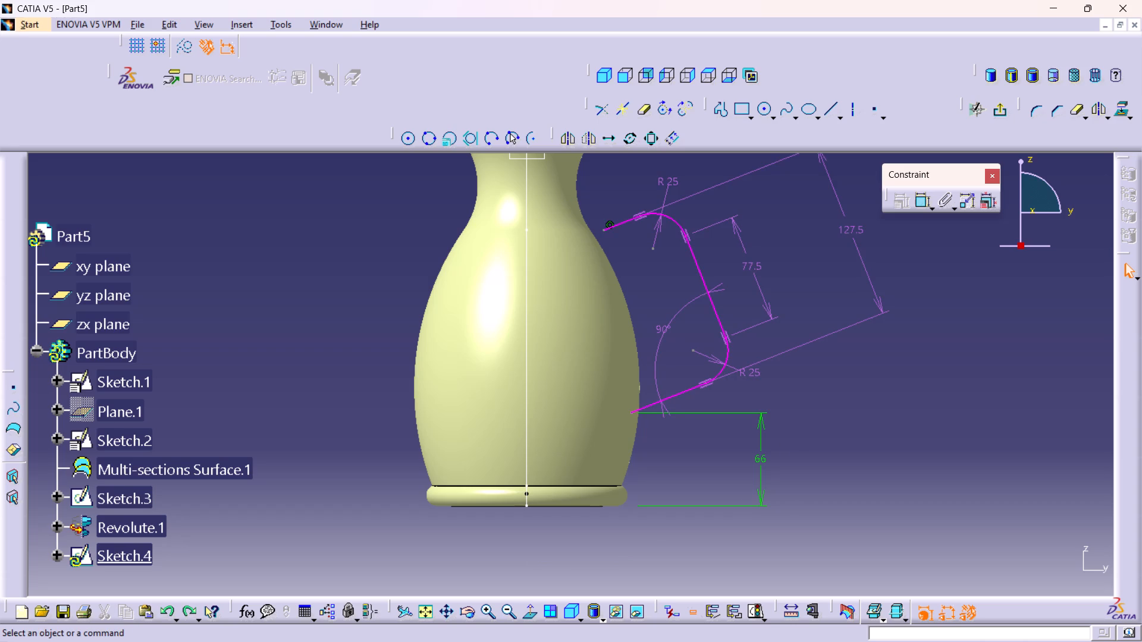
right_click(857, 229)
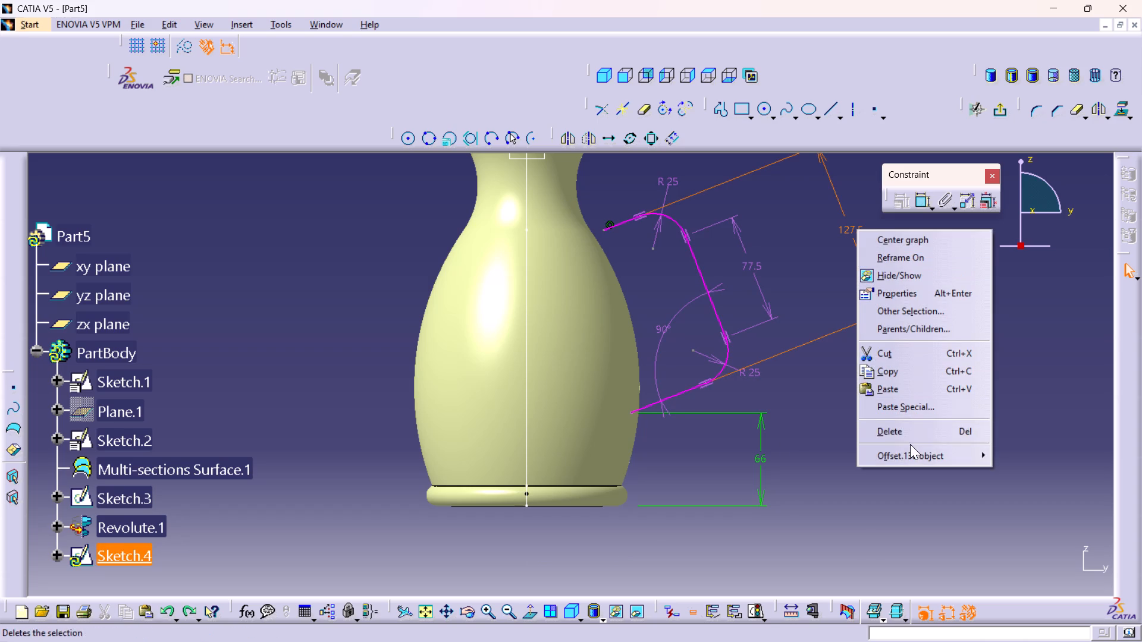
click(890, 435)
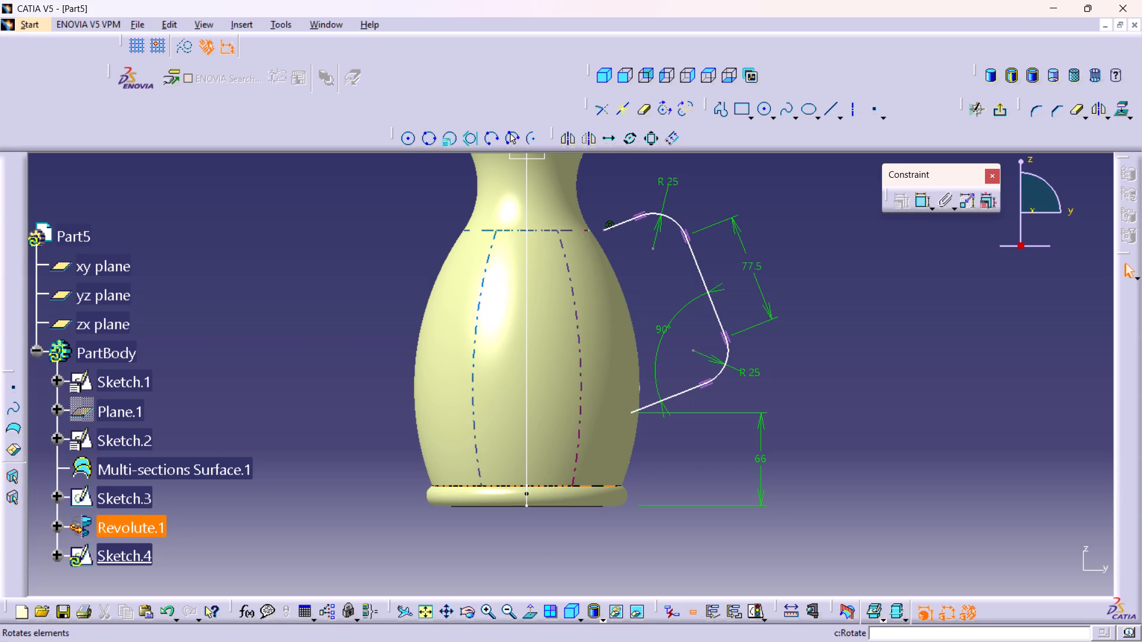
Dimension the length of the handle path's upper straight segment and set it to 55 mm.
middle_drag(618, 281, 594, 347)
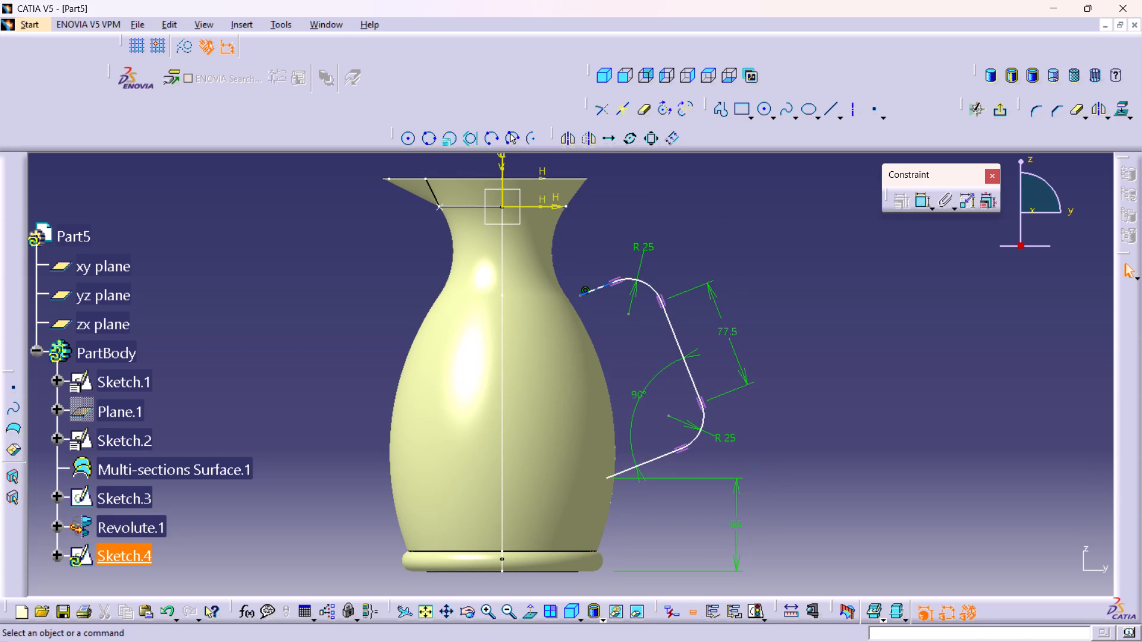
click(589, 294)
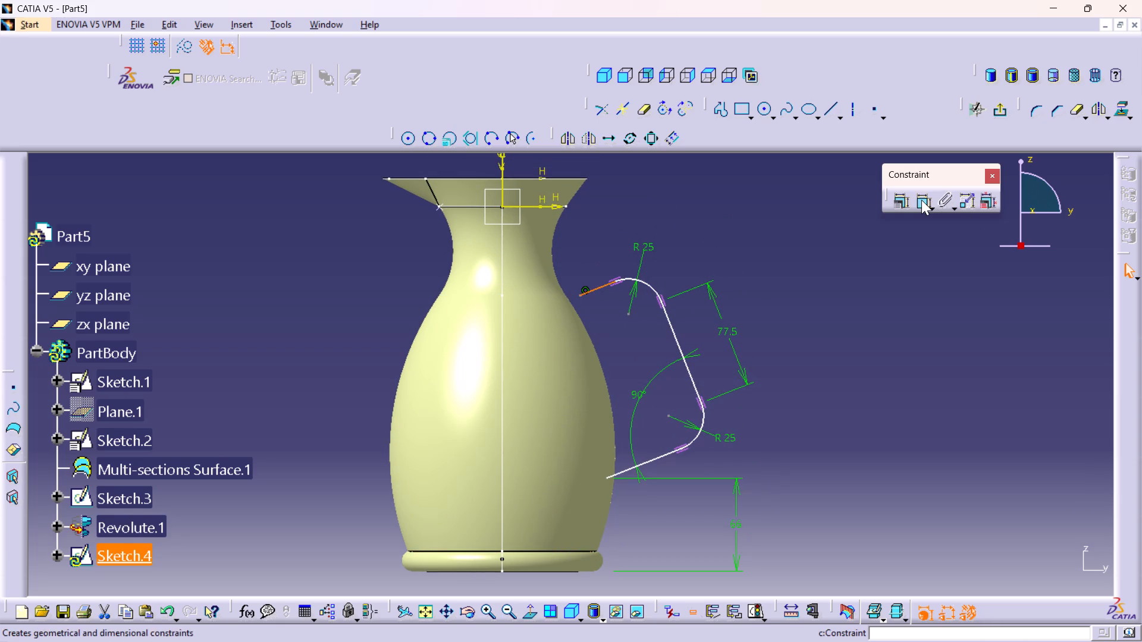
double_click(921, 200)
click(582, 263)
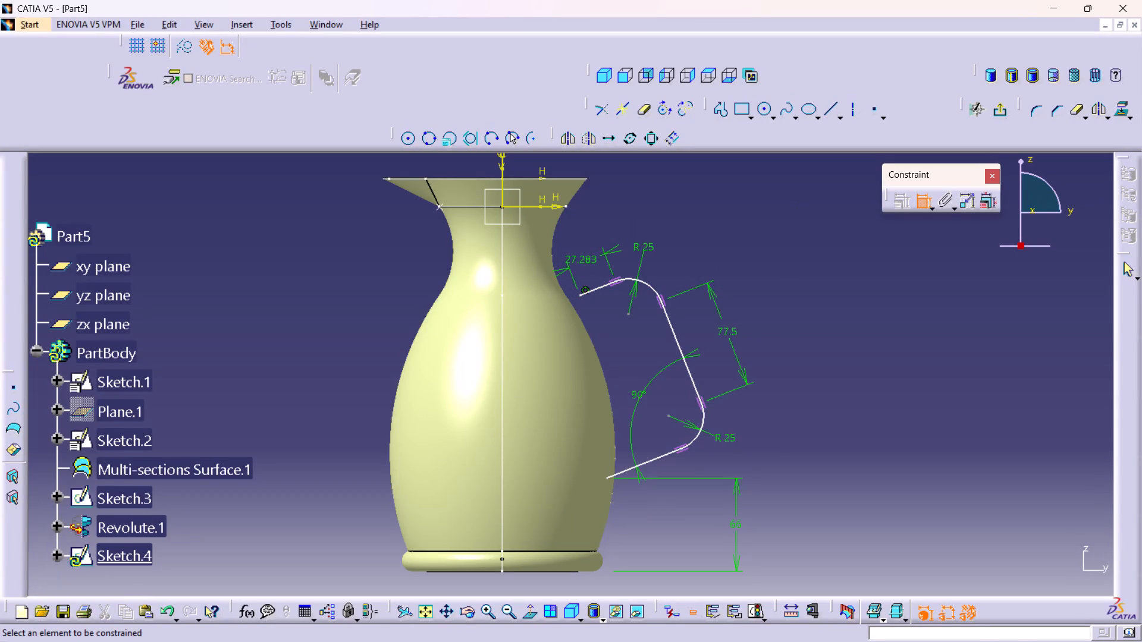
double_click(585, 260)
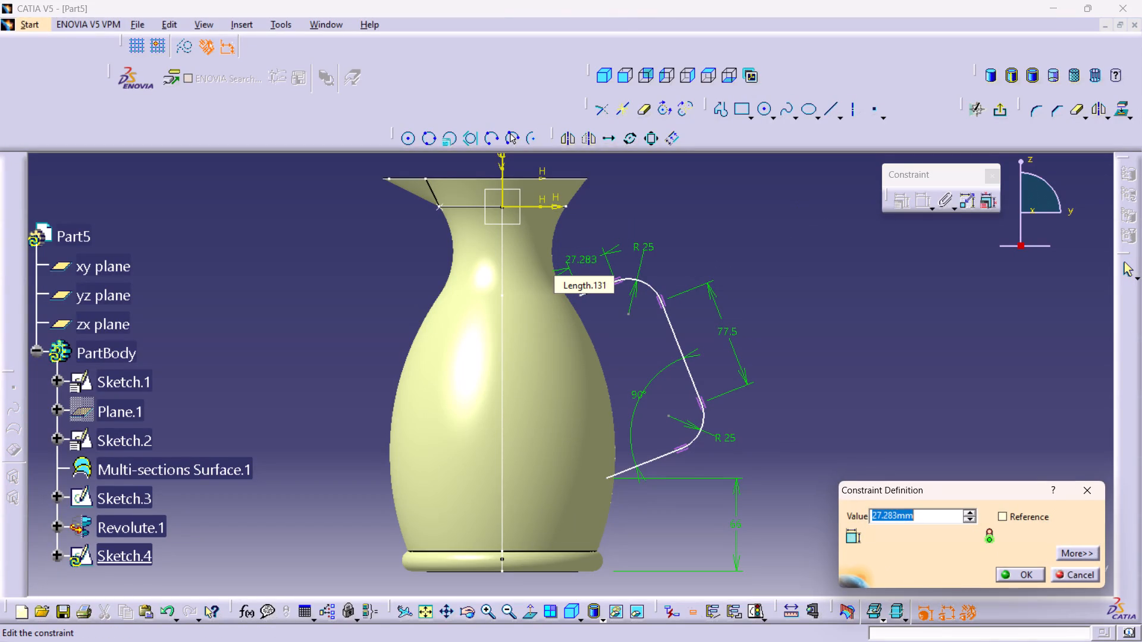
text(55)
key(Return)
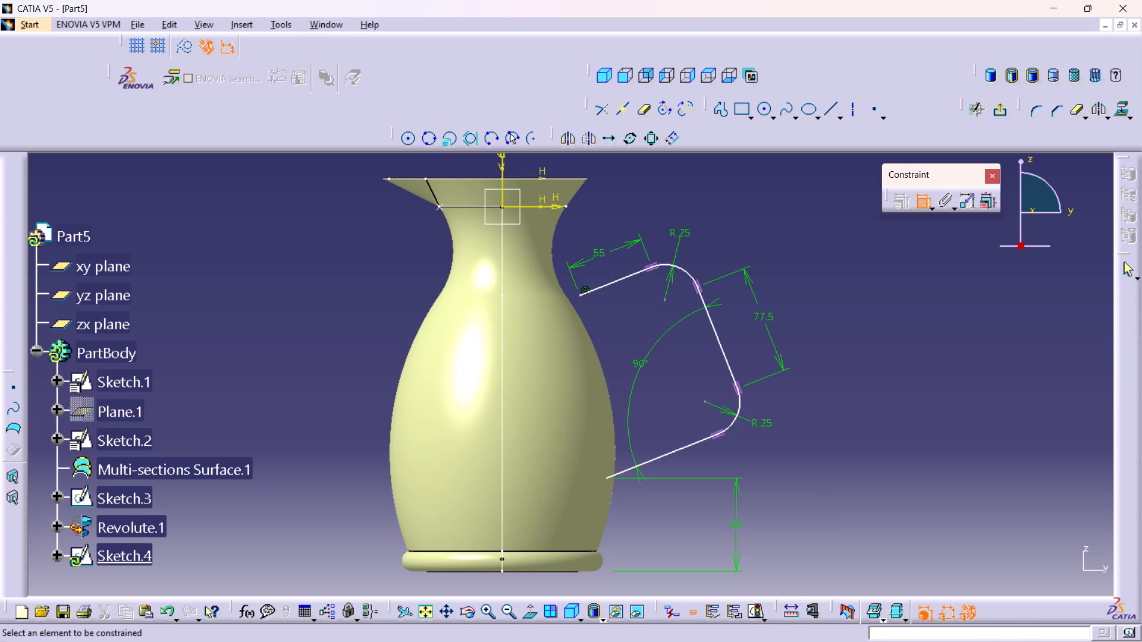
Dimension the length of the handle path's lower straight segment.
click(657, 457)
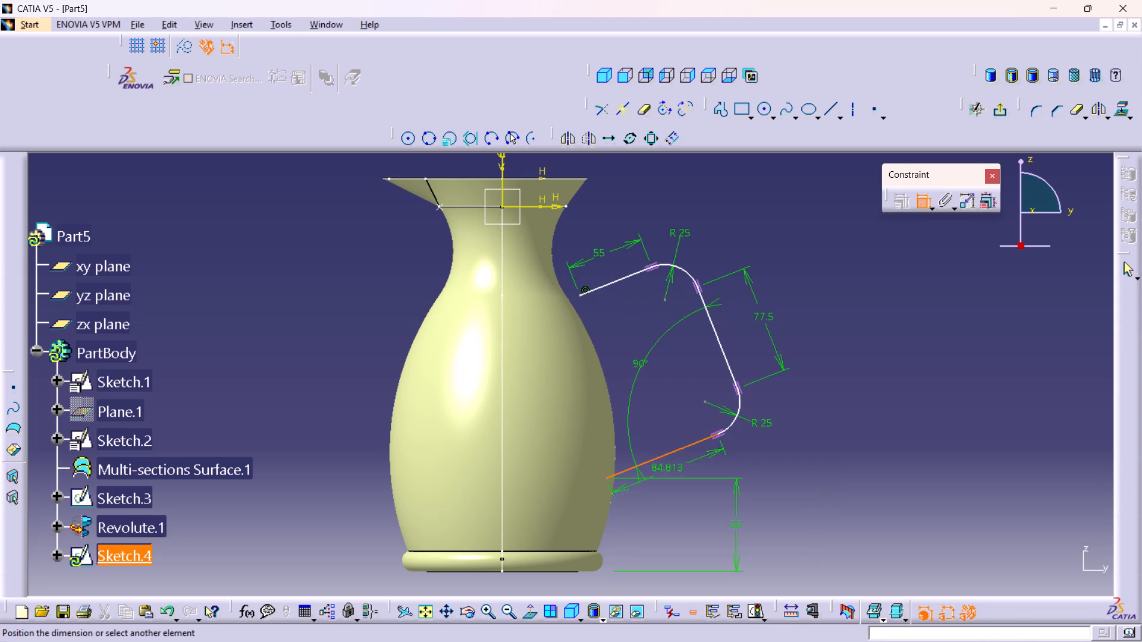
click(680, 505)
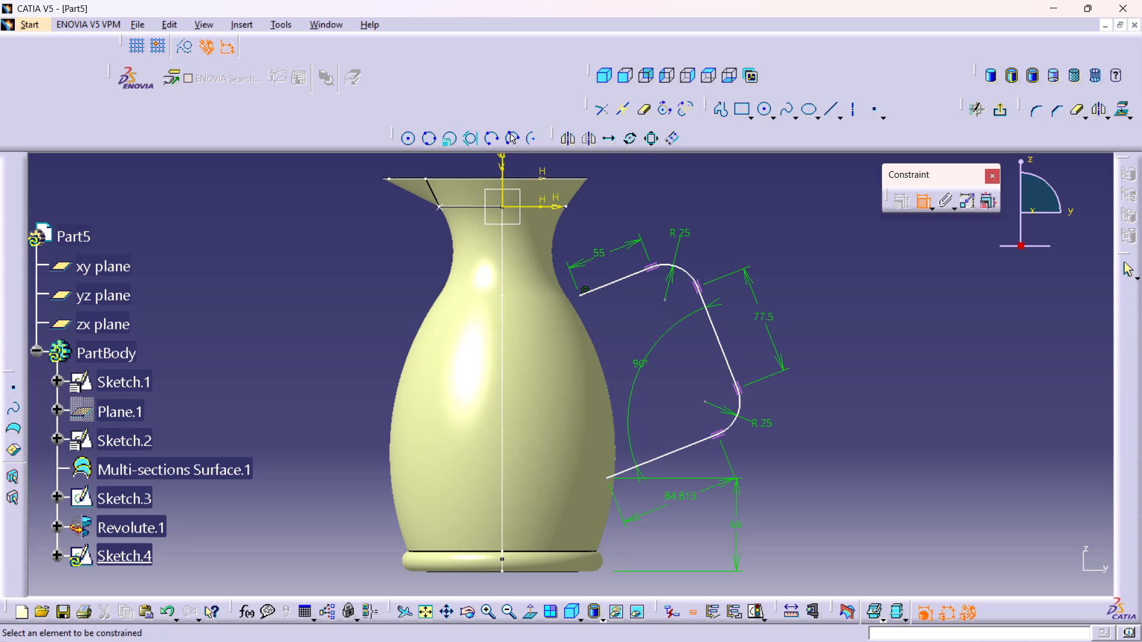
Examine the handle path against the jug's body and profile curve from isometric and rotated views.
middle_drag(607, 316, 647, 373)
right_click(607, 316)
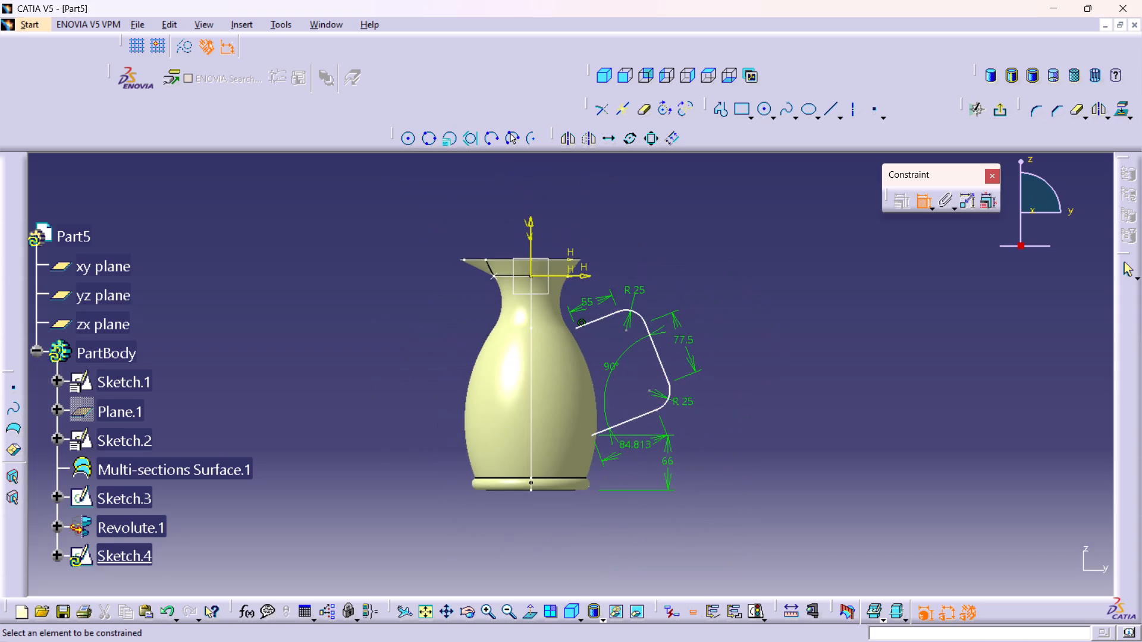
middle_drag(939, 469, 826, 394)
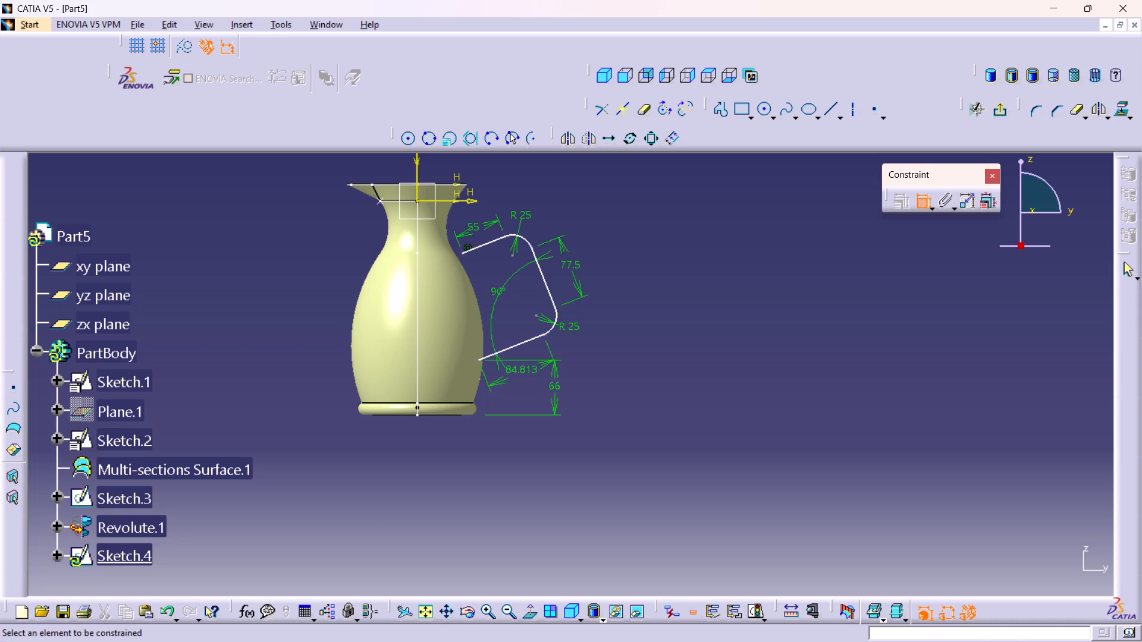
click(601, 74)
middle_drag(655, 309, 636, 382)
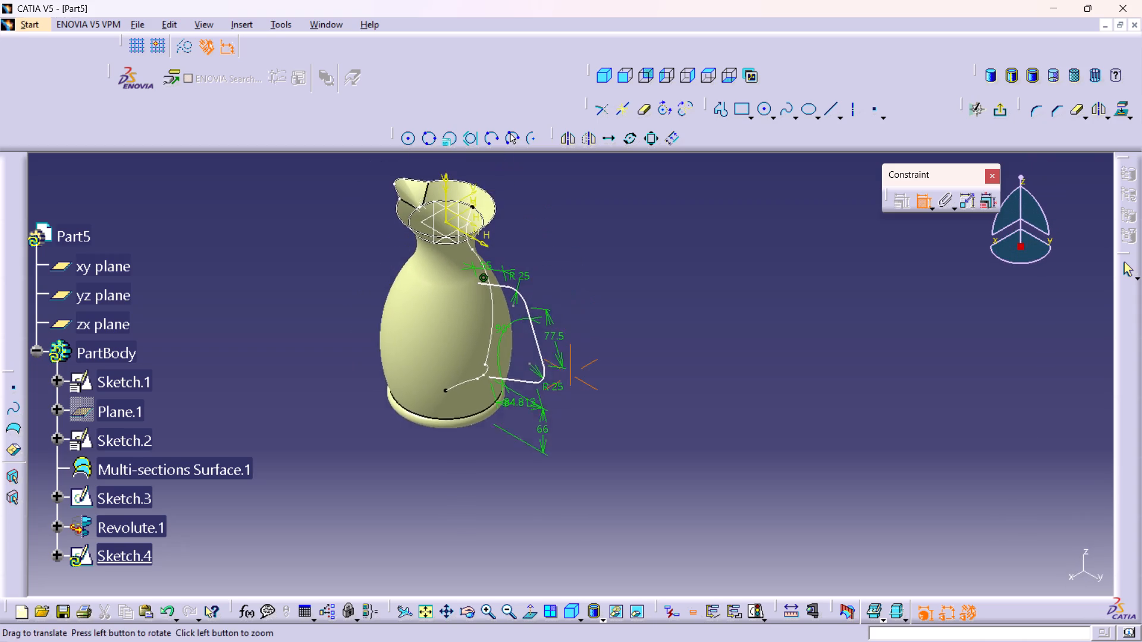
middle_drag(636, 382, 634, 397)
middle_drag(450, 402, 426, 301)
right_click(450, 401)
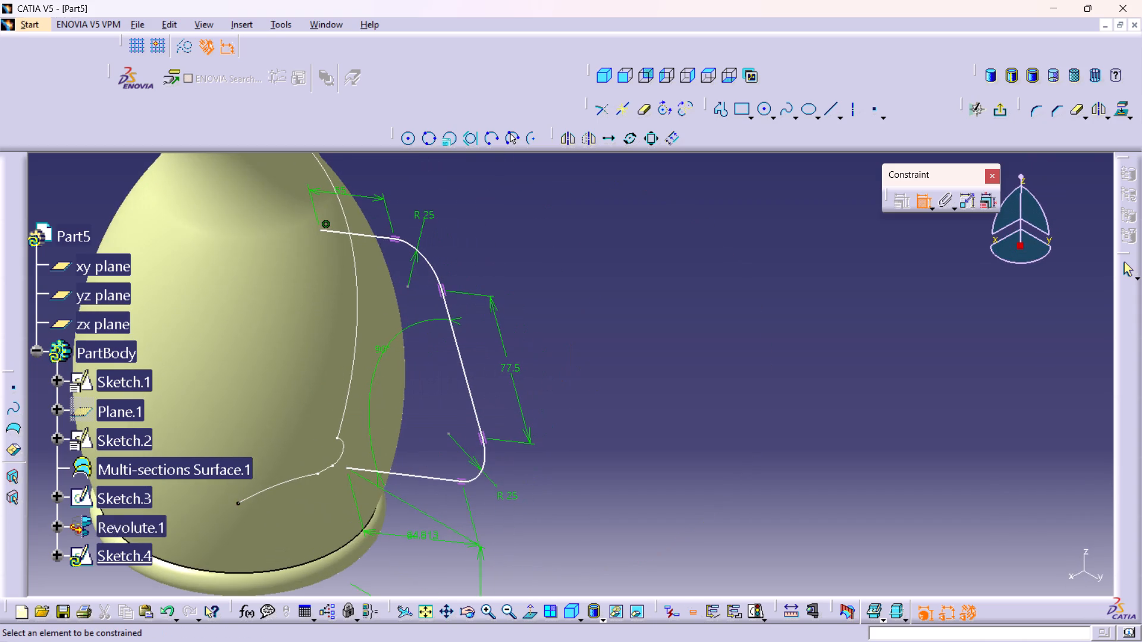
middle_drag(240, 465, 528, 473)
right_drag(240, 465, 528, 473)
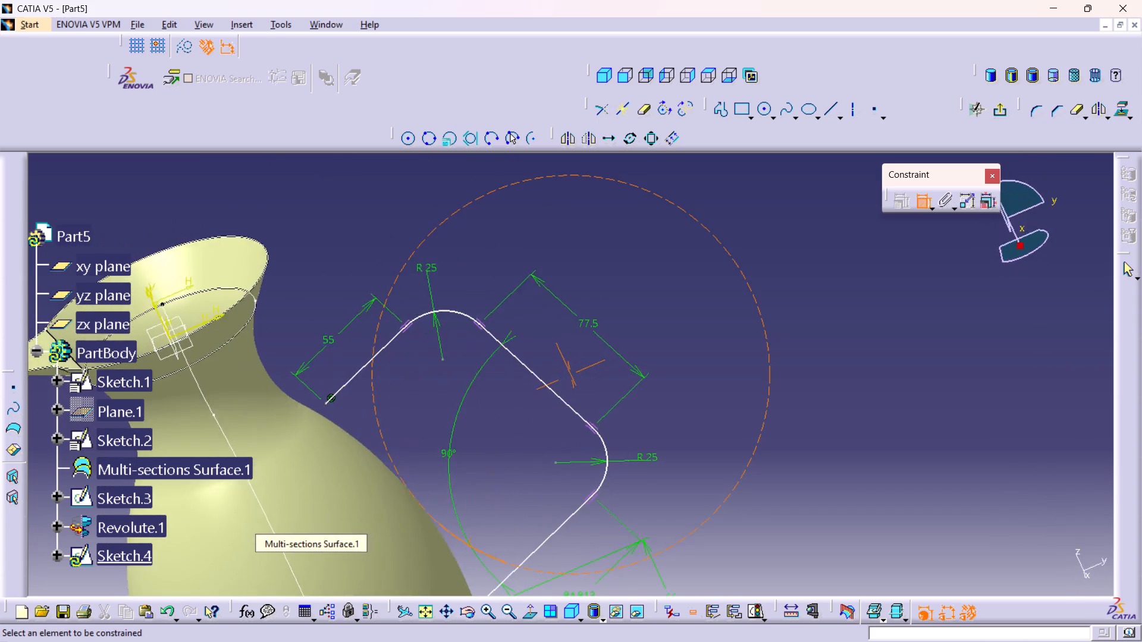
middle_drag(528, 473, 441, 492)
right_drag(528, 473, 441, 492)
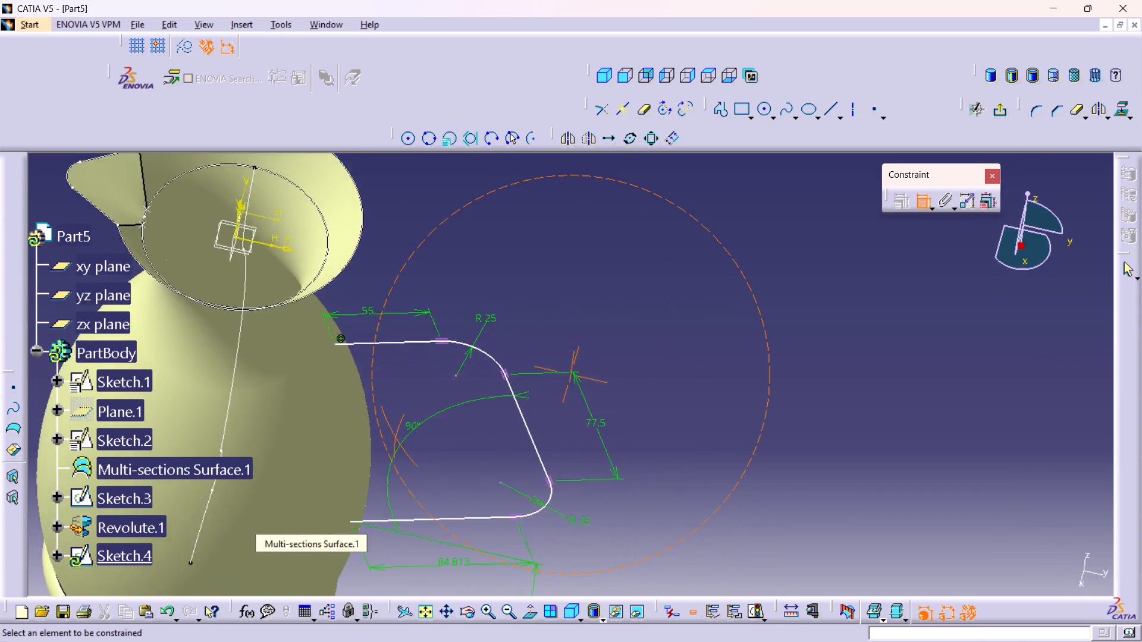
right_drag(441, 492, 410, 469)
middle_drag(441, 492, 410, 469)
middle_drag(310, 324, 323, 347)
right_click(310, 324)
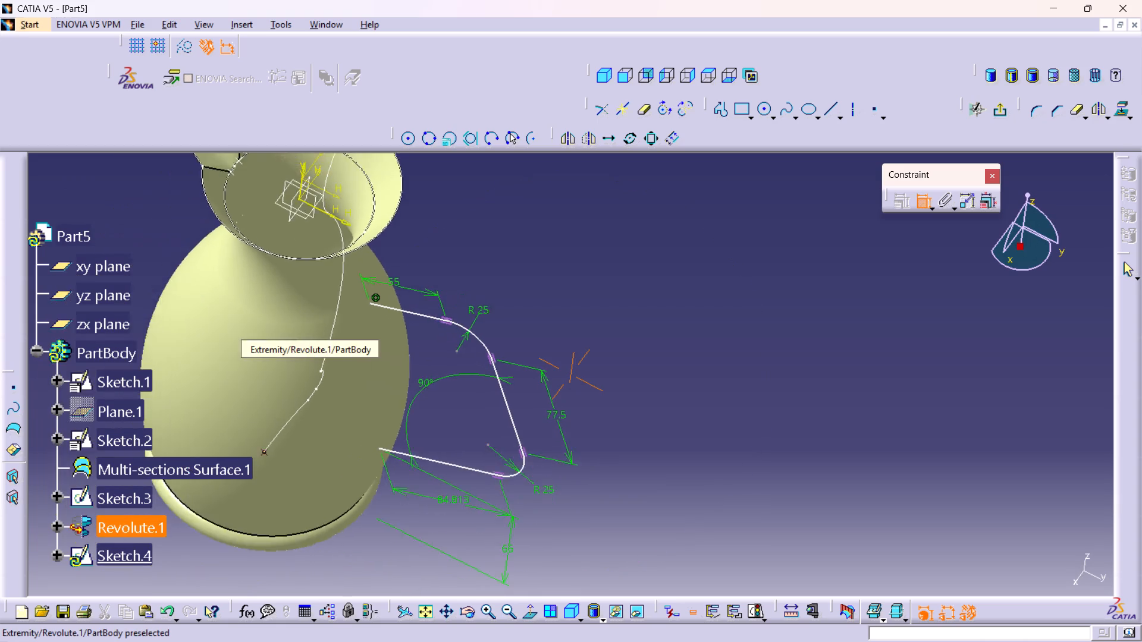
middle_drag(323, 347, 317, 307)
middle_drag(309, 327, 385, 444)
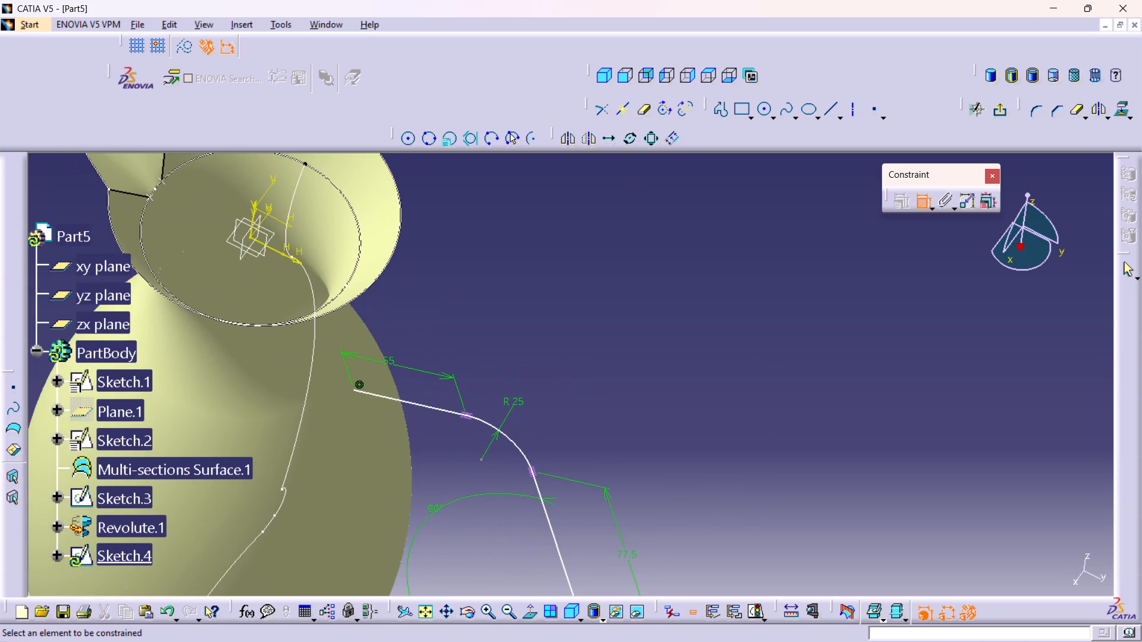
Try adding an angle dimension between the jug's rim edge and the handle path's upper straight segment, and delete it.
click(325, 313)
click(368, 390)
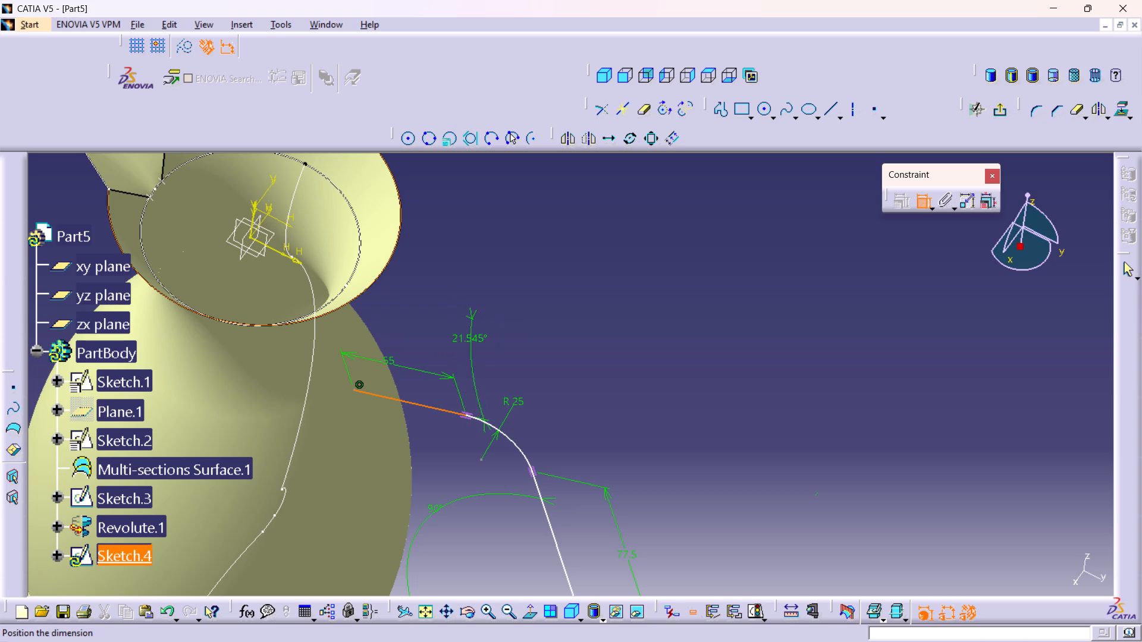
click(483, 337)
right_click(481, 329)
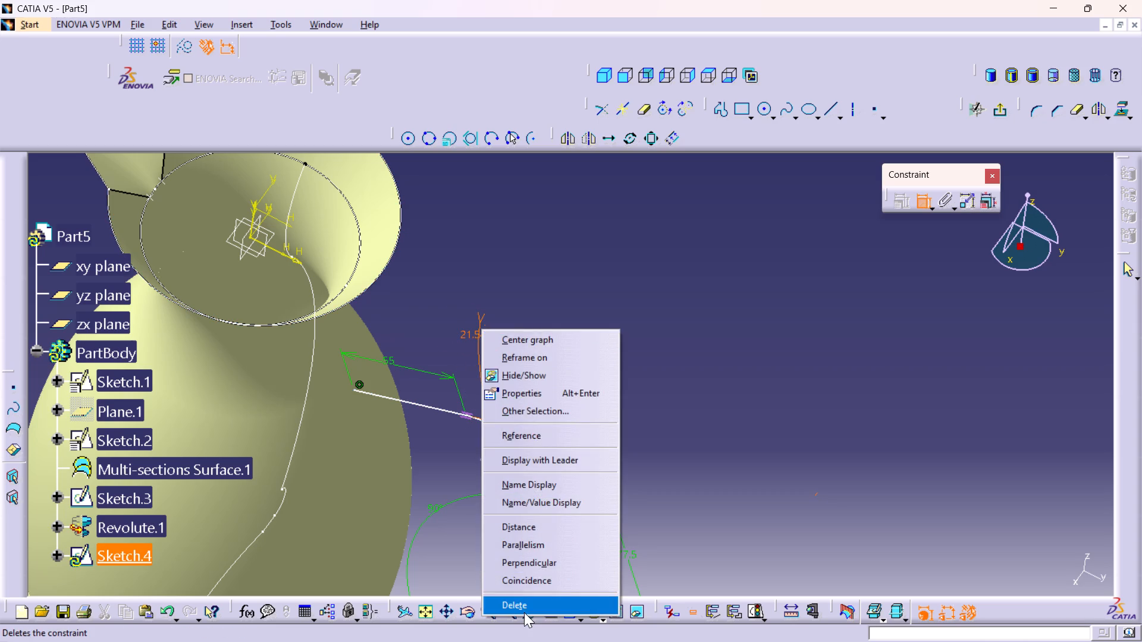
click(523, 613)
View the handle sketch face-on and examine the path's proportions and dimensions against the jug body.
click(534, 615)
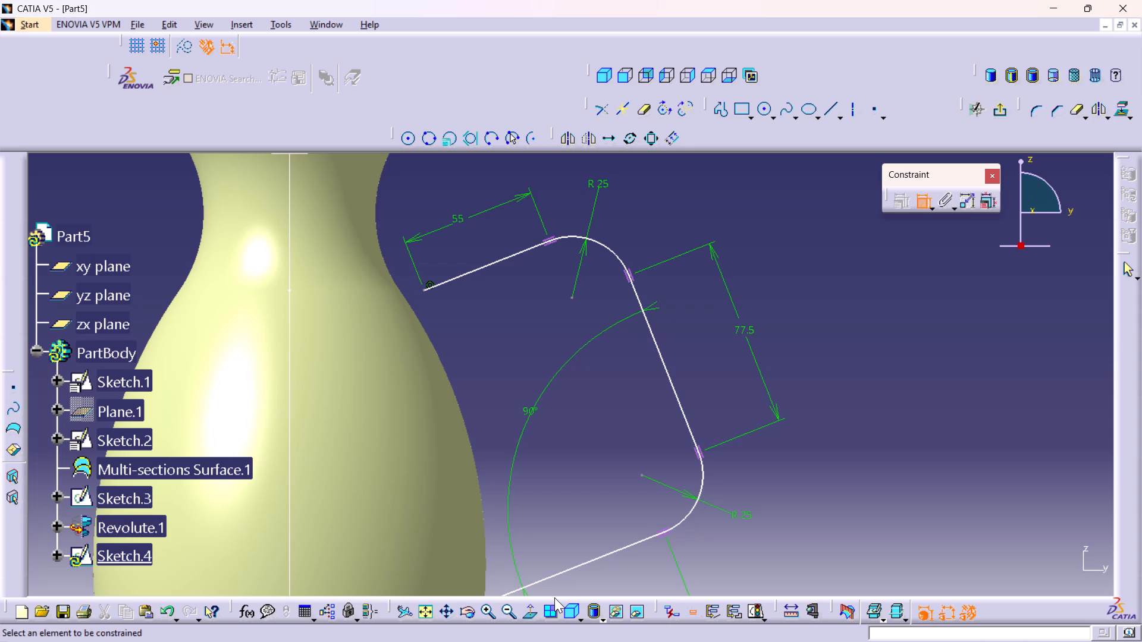
middle_drag(560, 491, 560, 490)
right_click(560, 491)
middle_drag(560, 490, 589, 558)
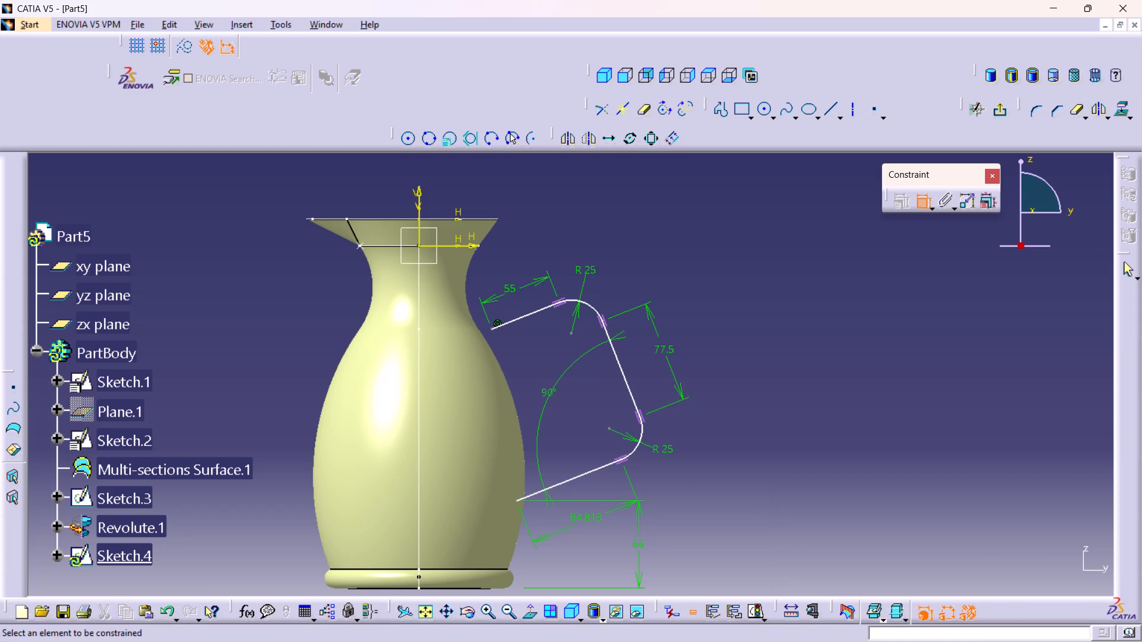
middle_drag(764, 444, 764, 435)
right_click(764, 444)
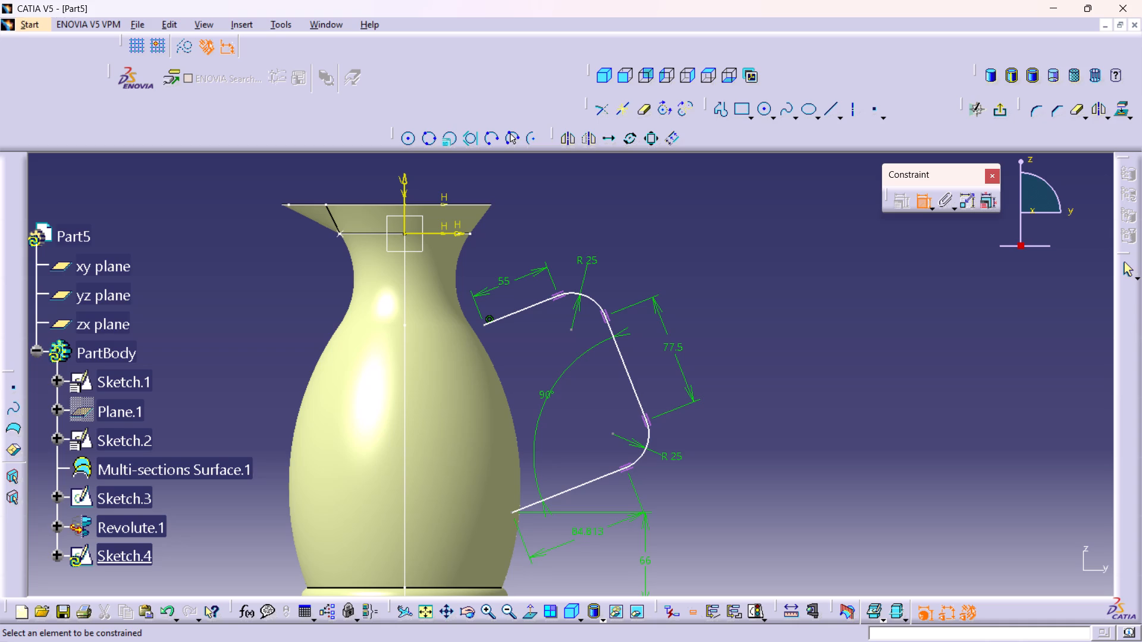
middle_drag(737, 428, 747, 457)
right_click(739, 428)
middle_drag(714, 459, 736, 436)
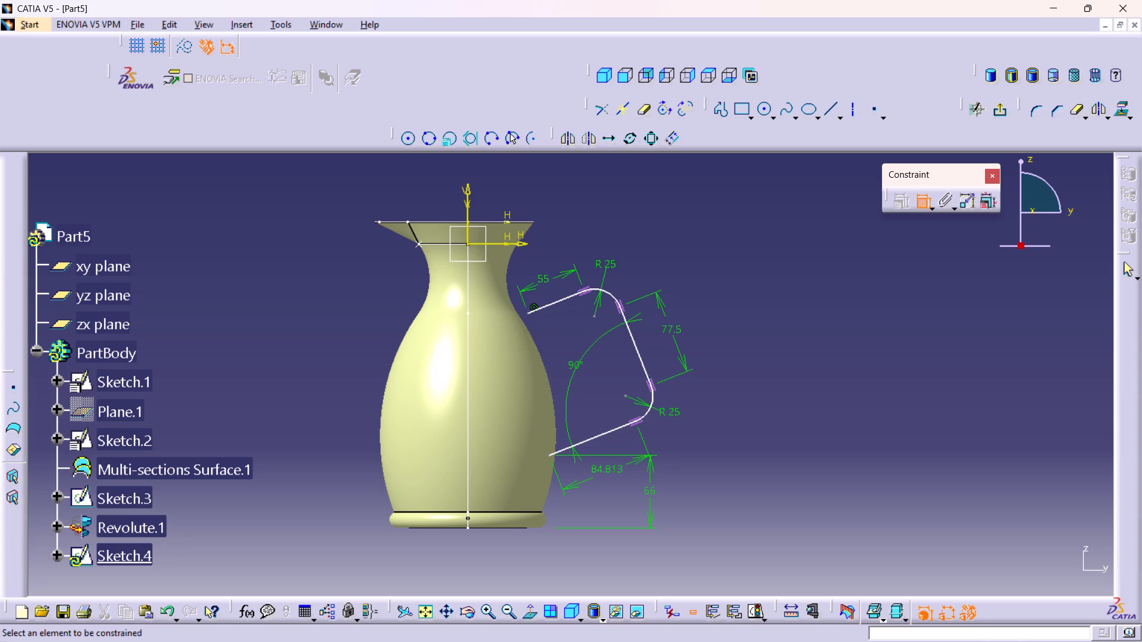
middle_drag(704, 476, 690, 442)
right_click(704, 476)
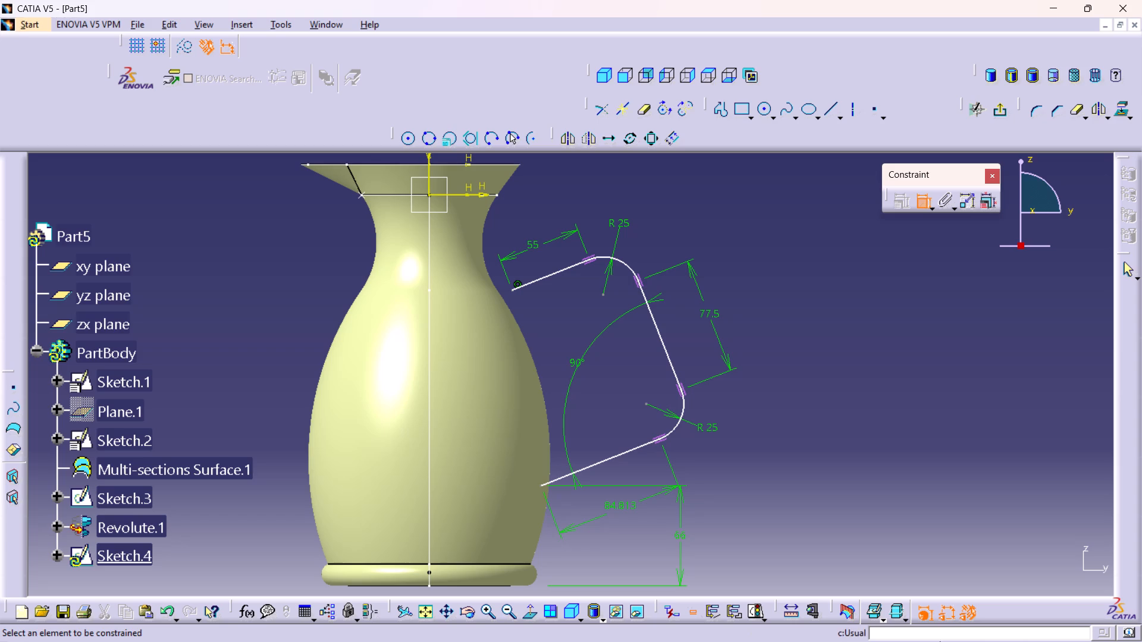
click(922, 198)
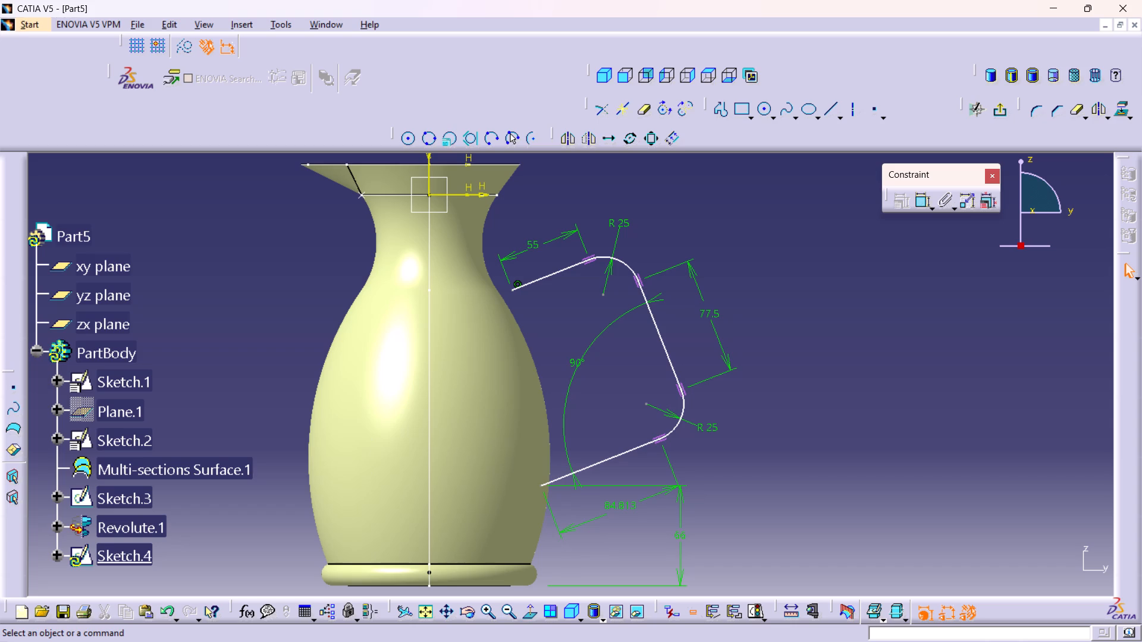
scroll(970, 401, up, 1)
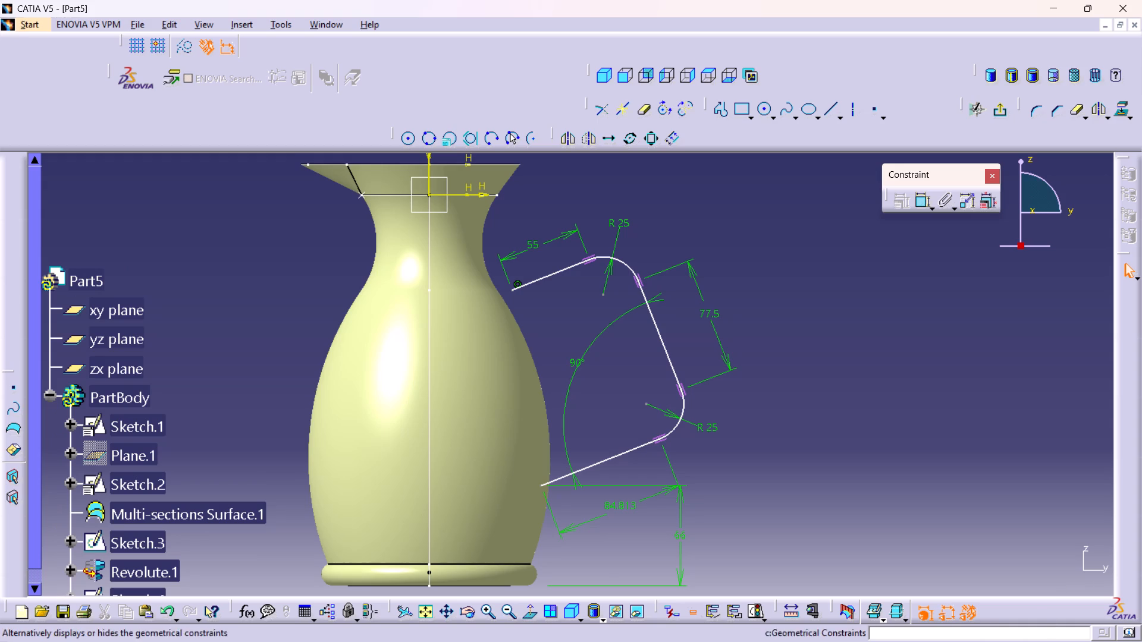
middle_drag(810, 397, 802, 377)
right_click(810, 397)
middle_drag(811, 376, 815, 388)
right_click(811, 376)
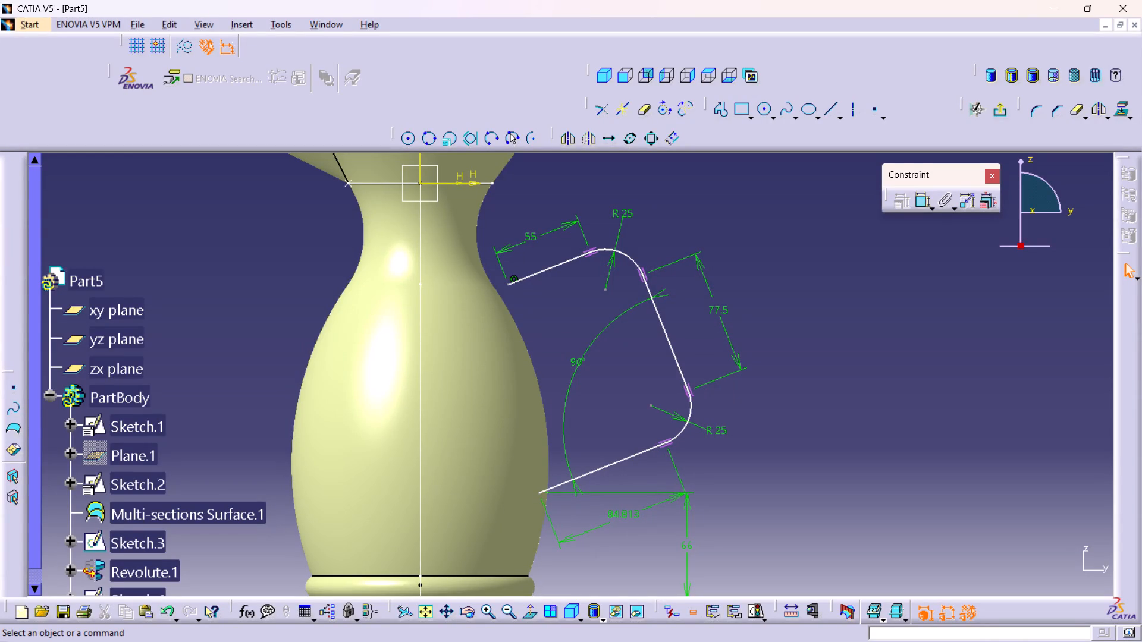
middle_click(787, 471)
right_click(787, 471)
middle_drag(782, 467, 760, 411)
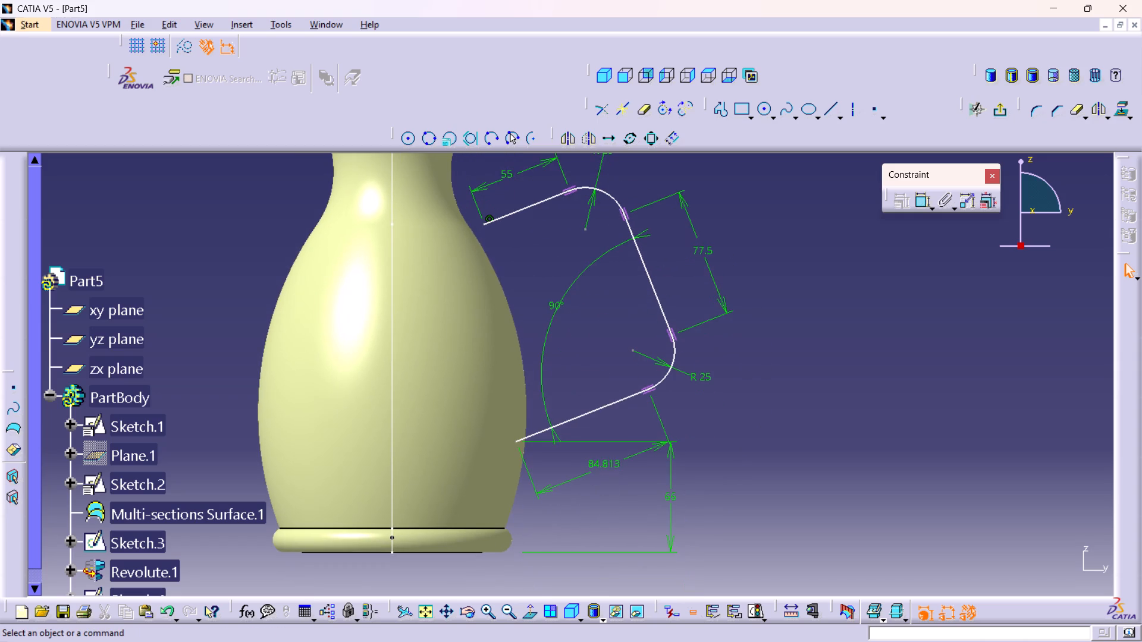
middle_drag(751, 410, 751, 424)
right_click(751, 410)
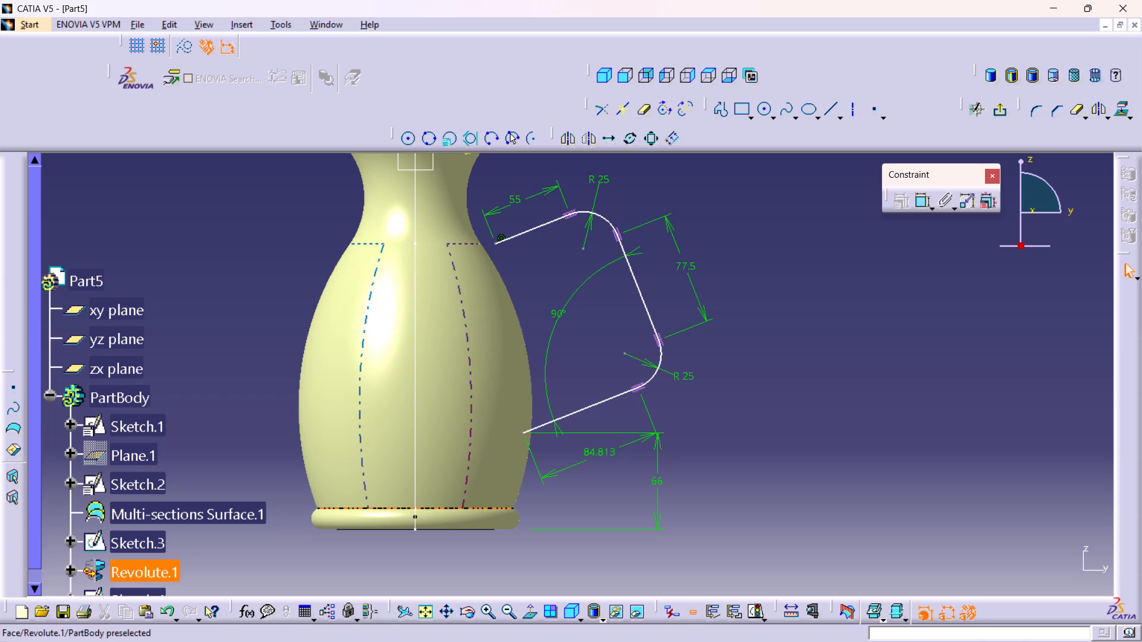
Set the length of the handle path's lower straight segment to 70 mm.
double_click(588, 454)
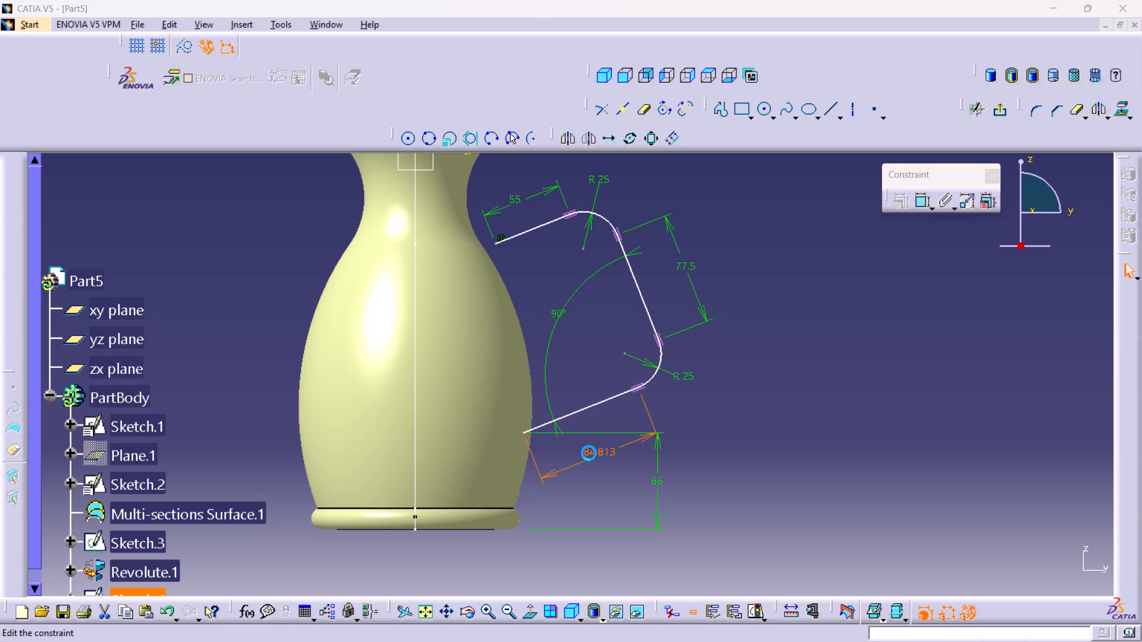
text(70)
key(Return)
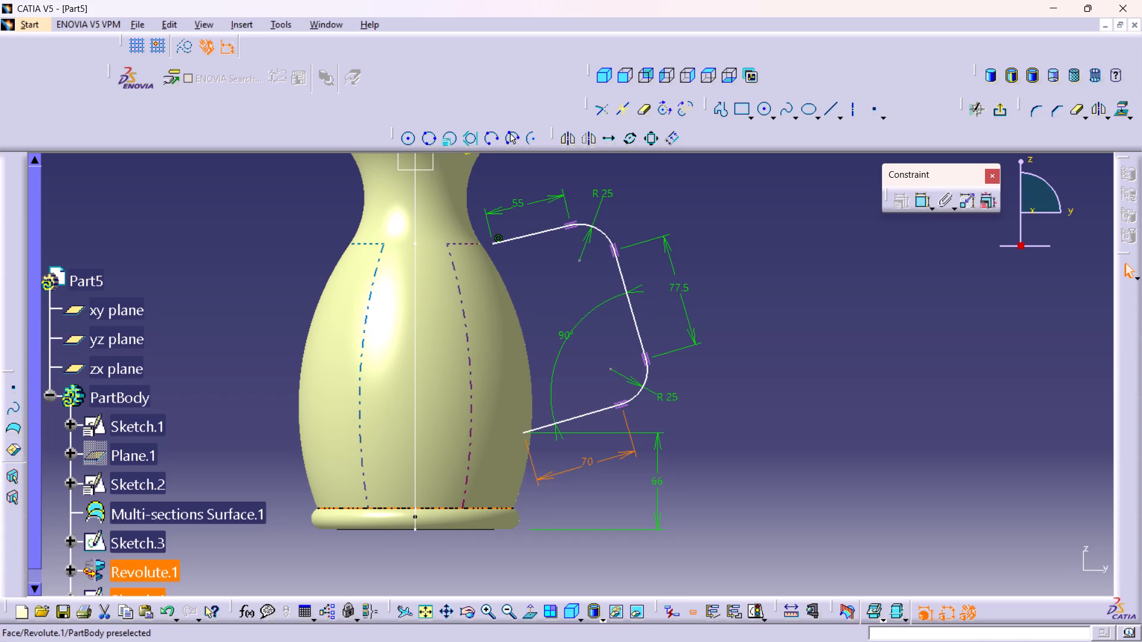
middle_drag(430, 361, 413, 306)
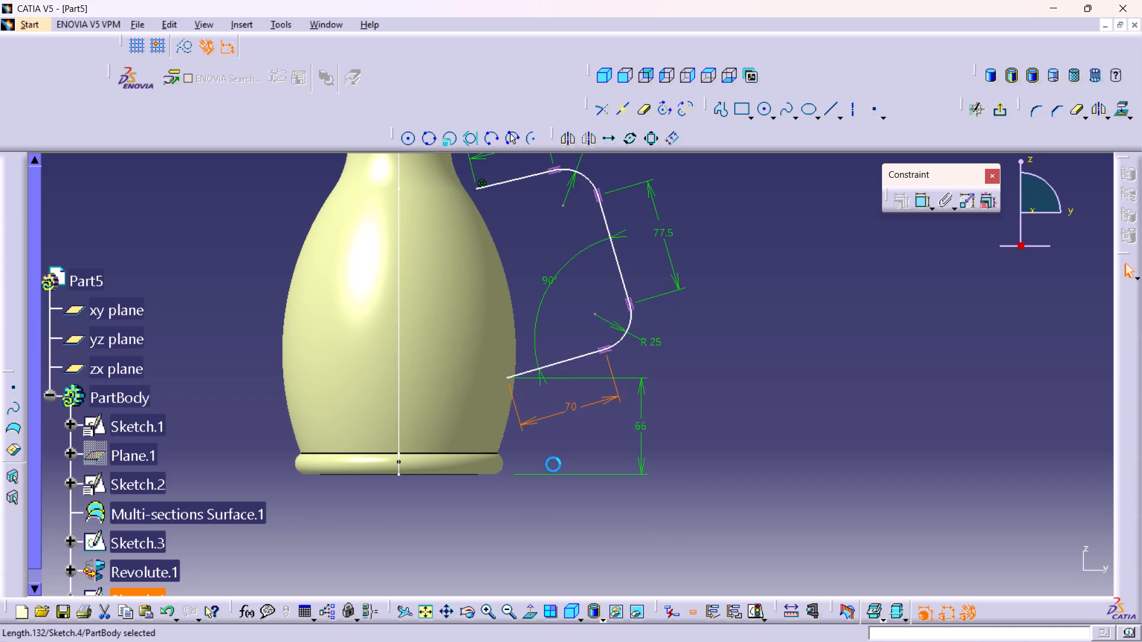
click(553, 464)
Constrain the handle path's lower endpoint to 55 mm horizontally from the jug's vertical centre axis.
double_click(920, 200)
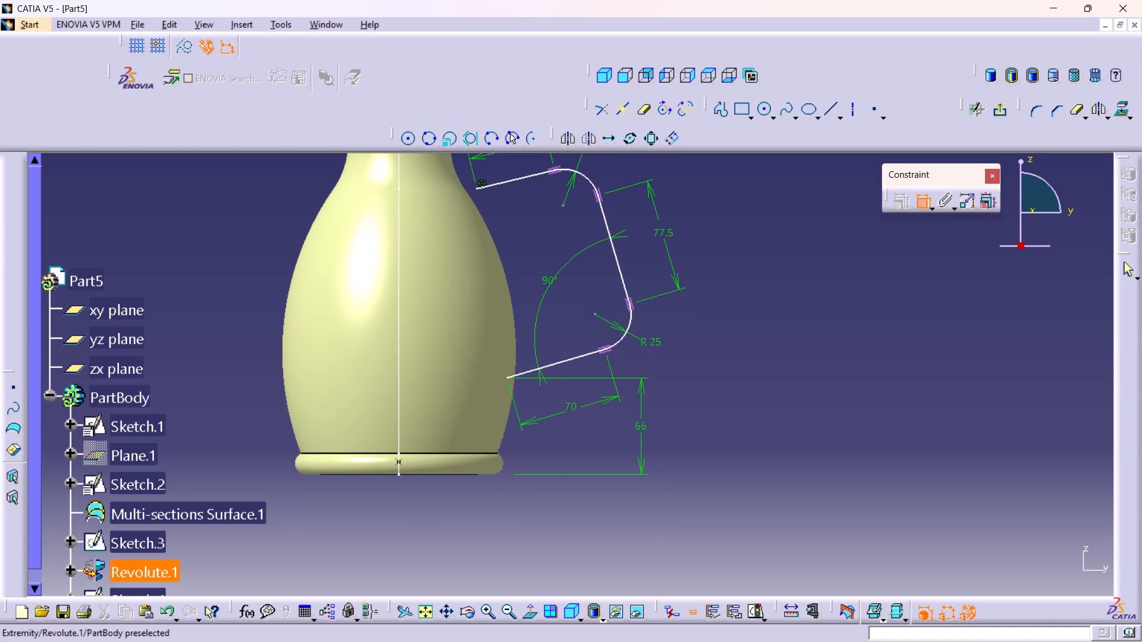
click(400, 314)
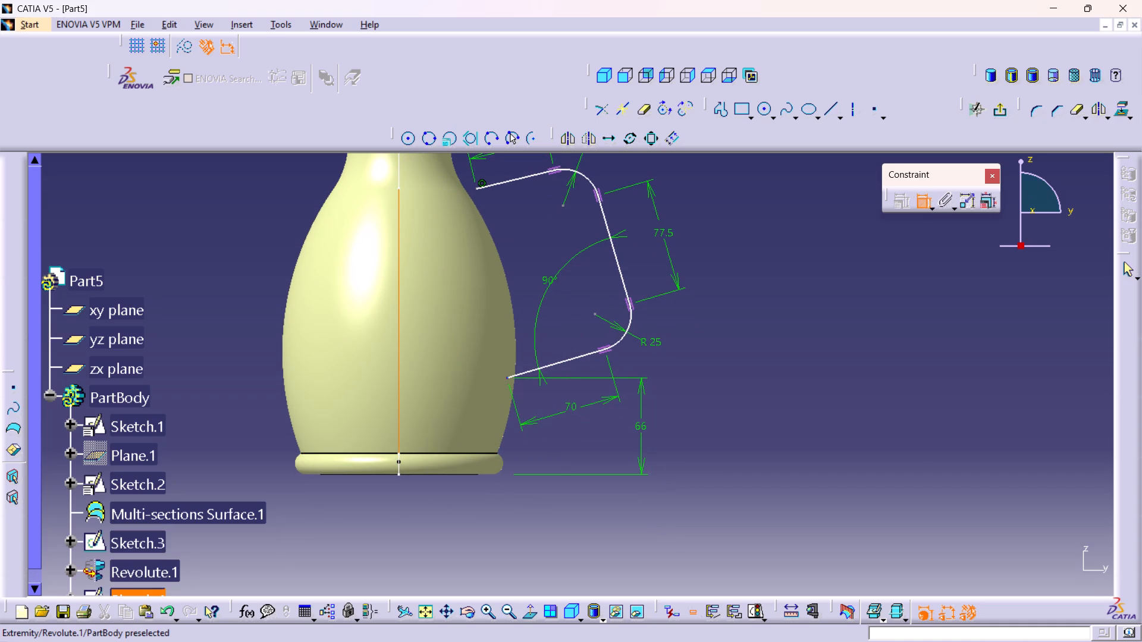
click(506, 376)
click(460, 515)
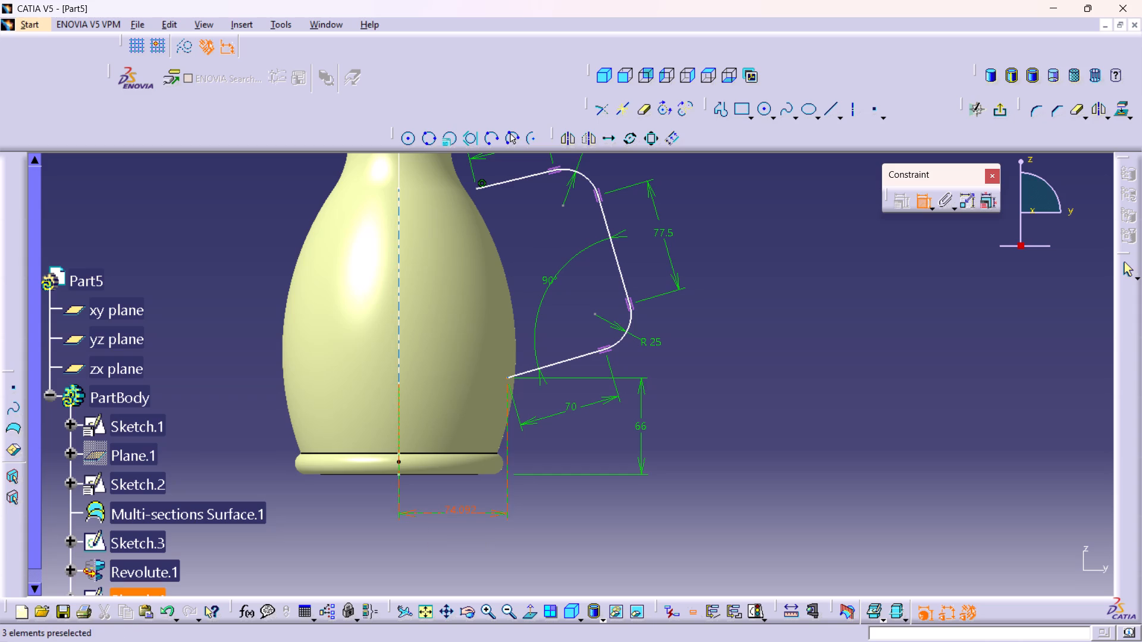
double_click(455, 512)
text(55)
key(Return)
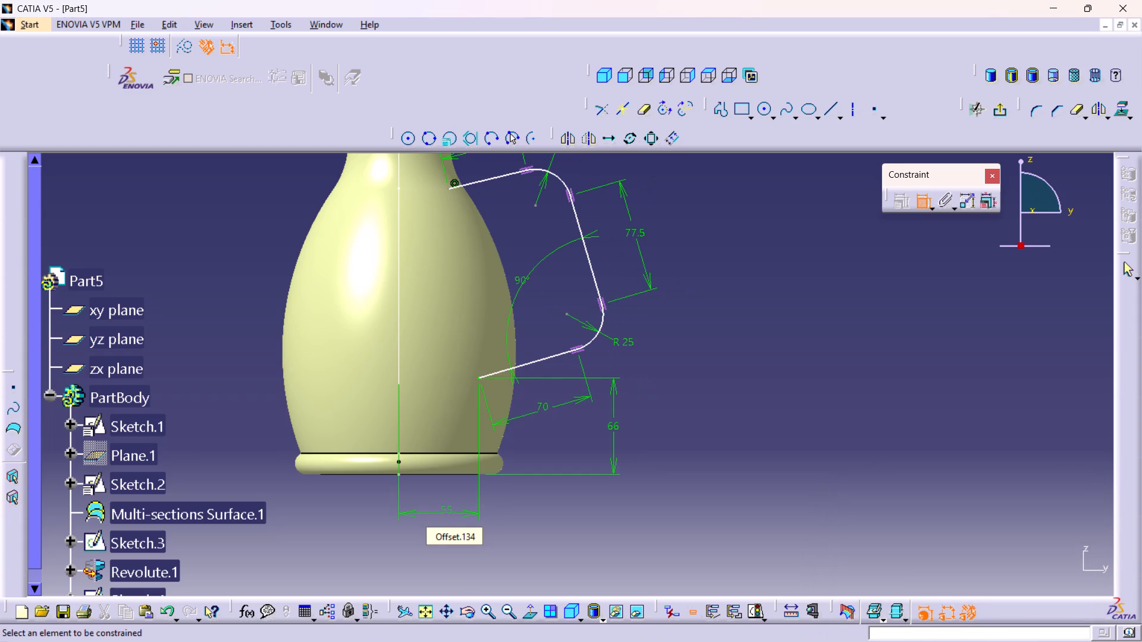
Constrain the handle path's upper endpoint to 30 mm horizontally from the jug's vertical centre axis.
middle_drag(447, 267, 428, 384)
middle_drag(425, 308, 425, 355)
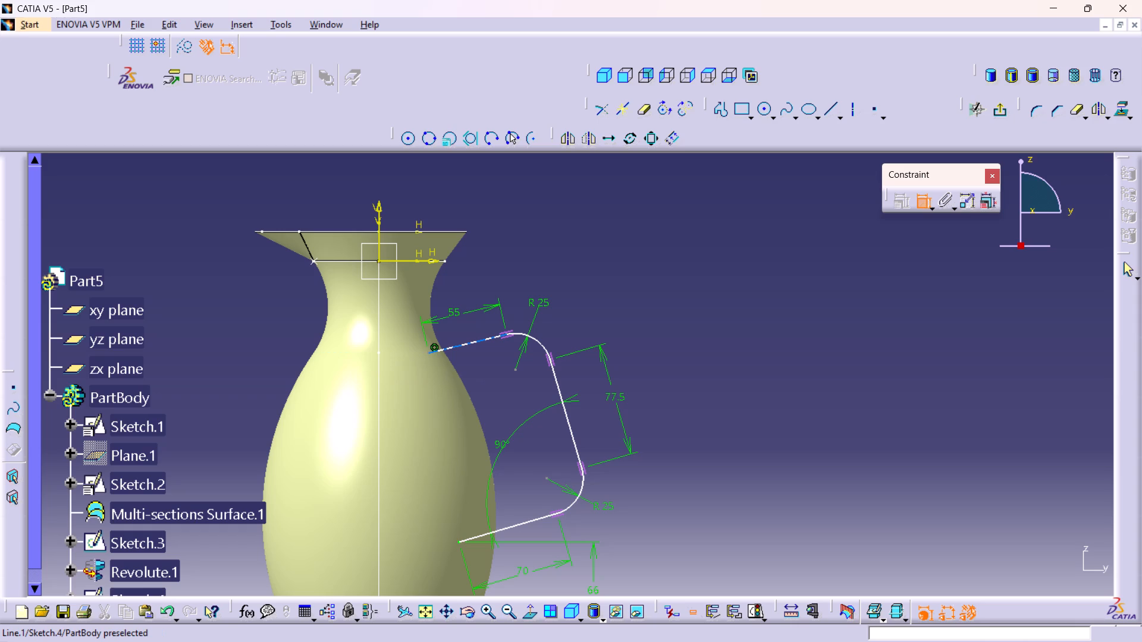
click(429, 354)
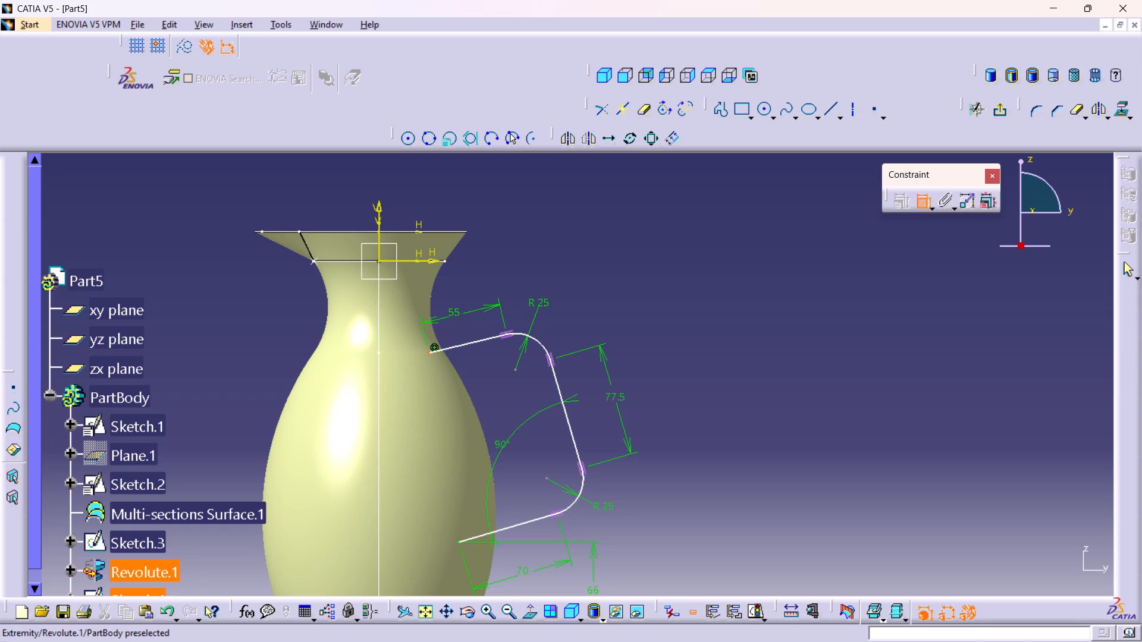
click(378, 364)
click(409, 190)
double_click(404, 185)
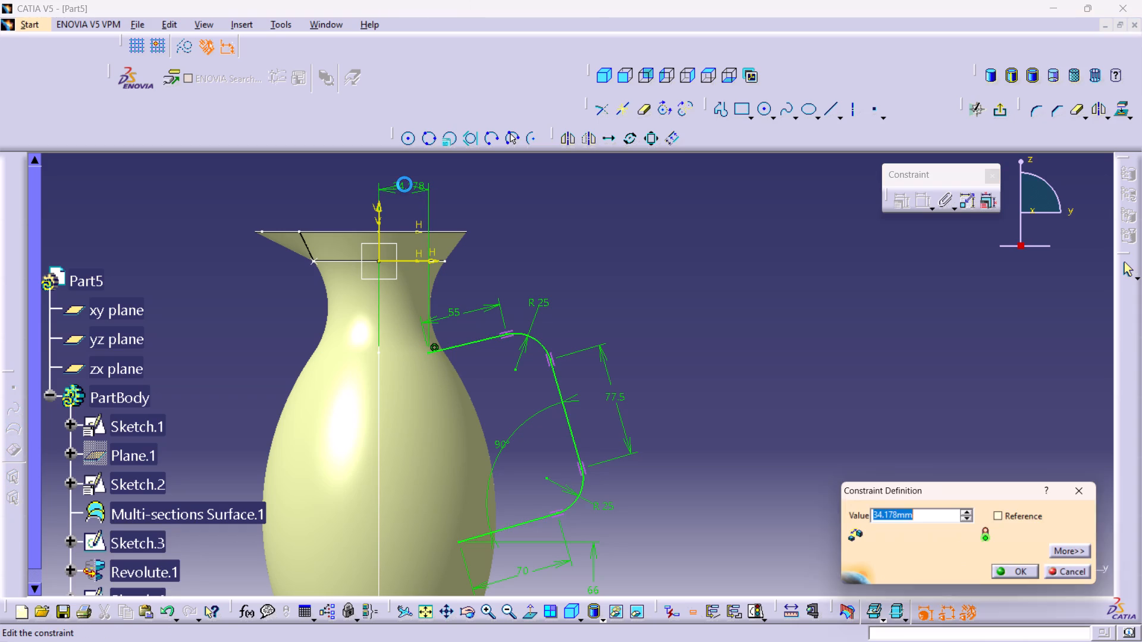
text(30)
key(Return)
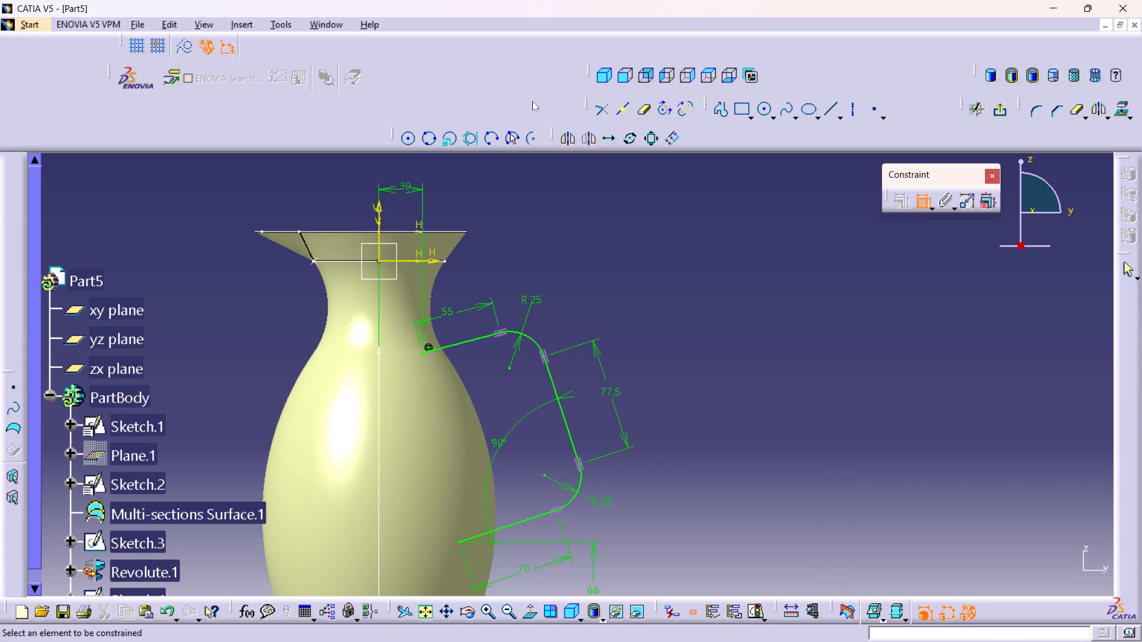
Check the fully constrained handle path against the whole jug and exit the sketch.
middle_drag(716, 329, 732, 366)
right_click(716, 329)
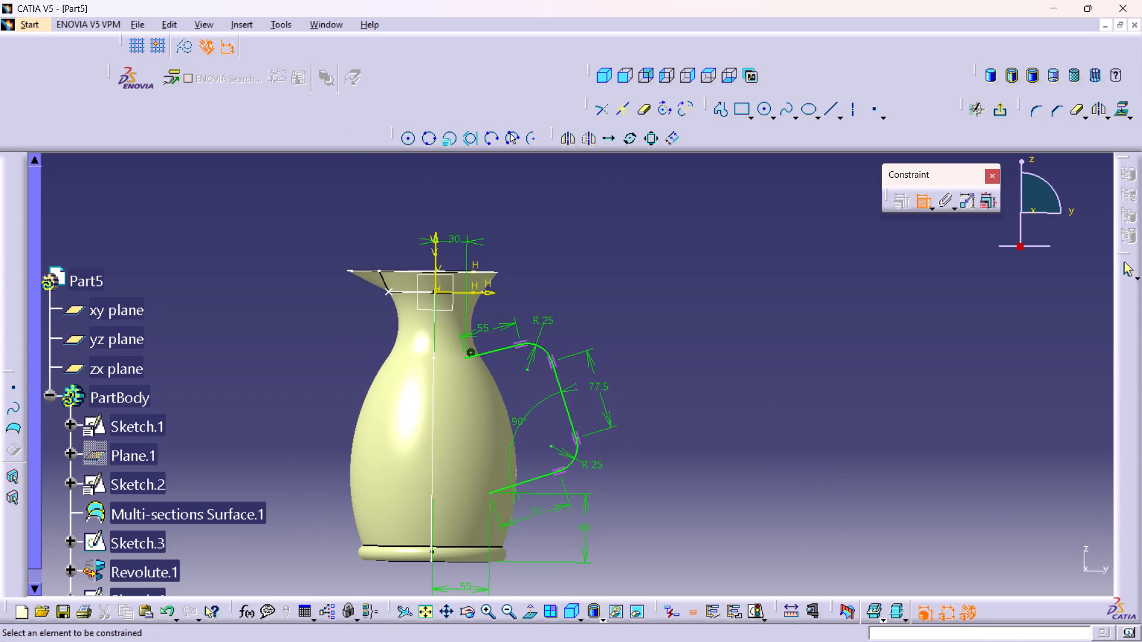
middle_drag(733, 367, 733, 316)
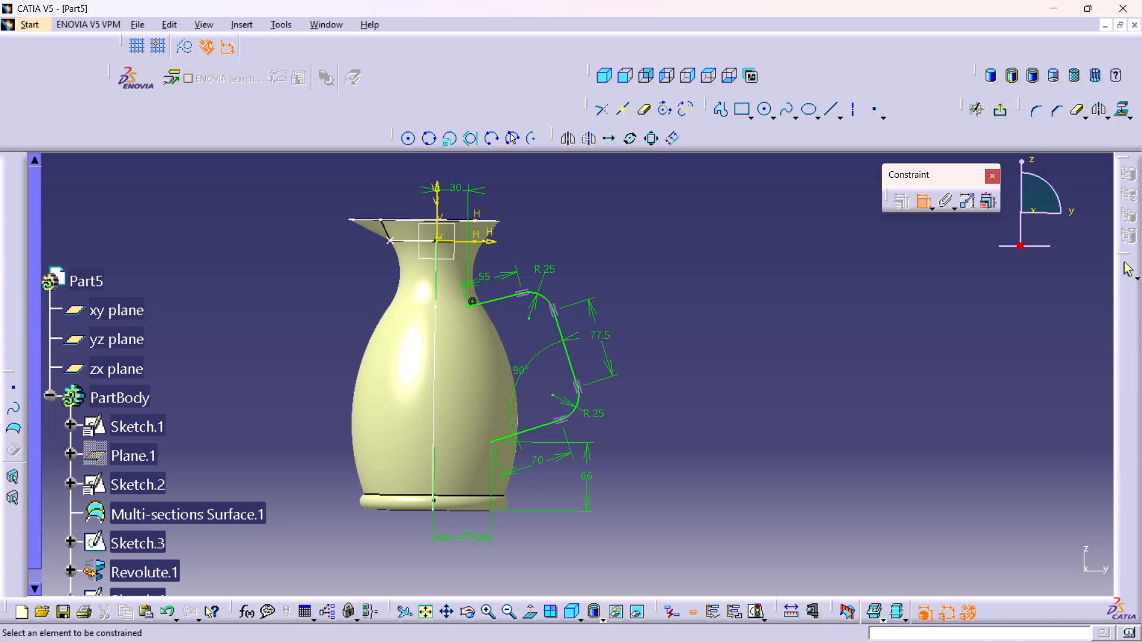
middle_drag(729, 355, 729, 375)
right_click(727, 355)
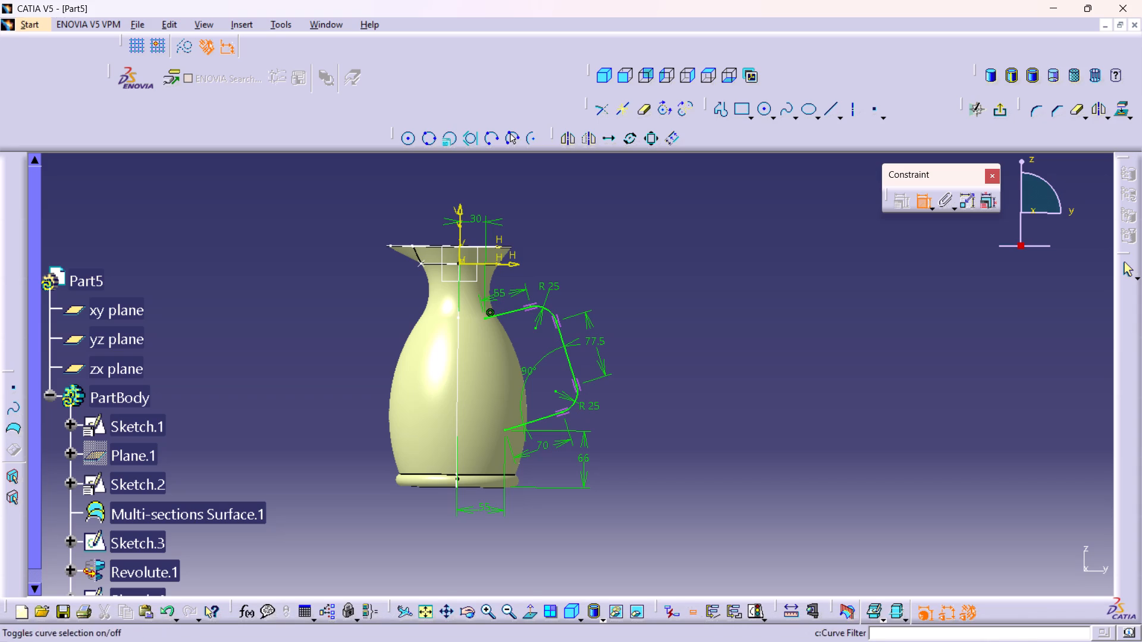
click(996, 113)
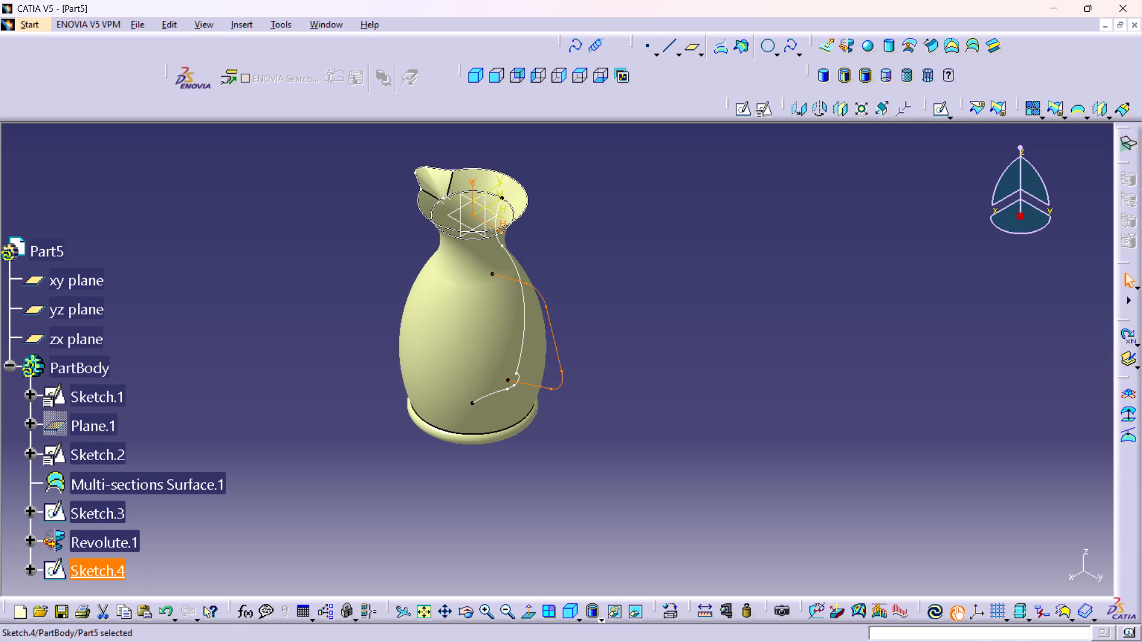
Create a reference plane normal to the handle path curve, passing through the path's upper endpoint.
middle_drag(645, 338, 616, 318)
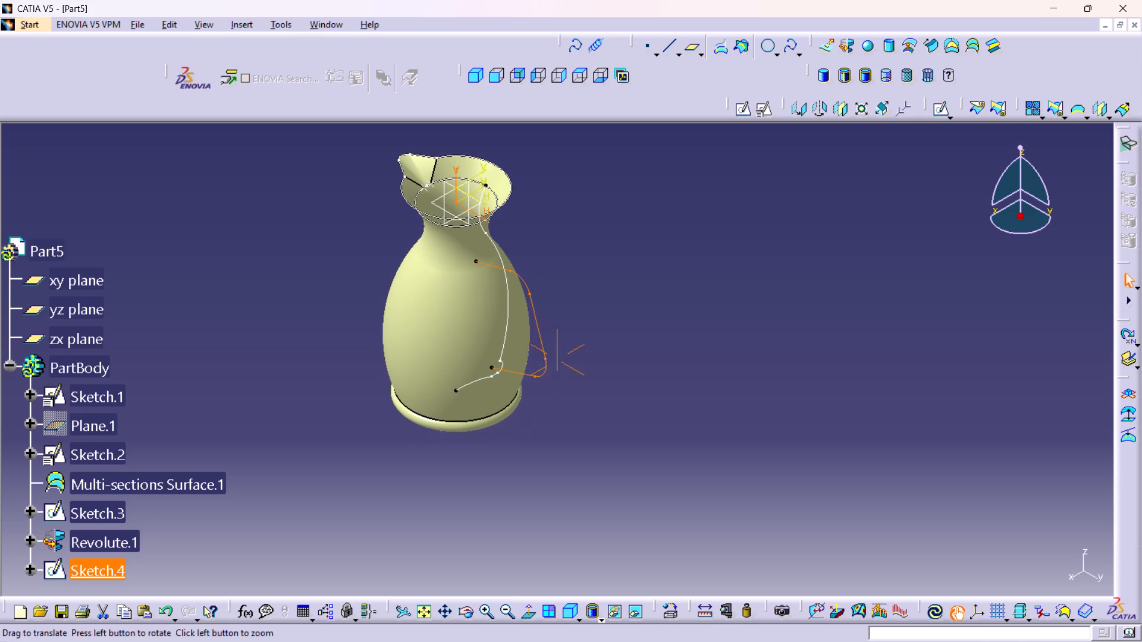
middle_drag(616, 318, 614, 316)
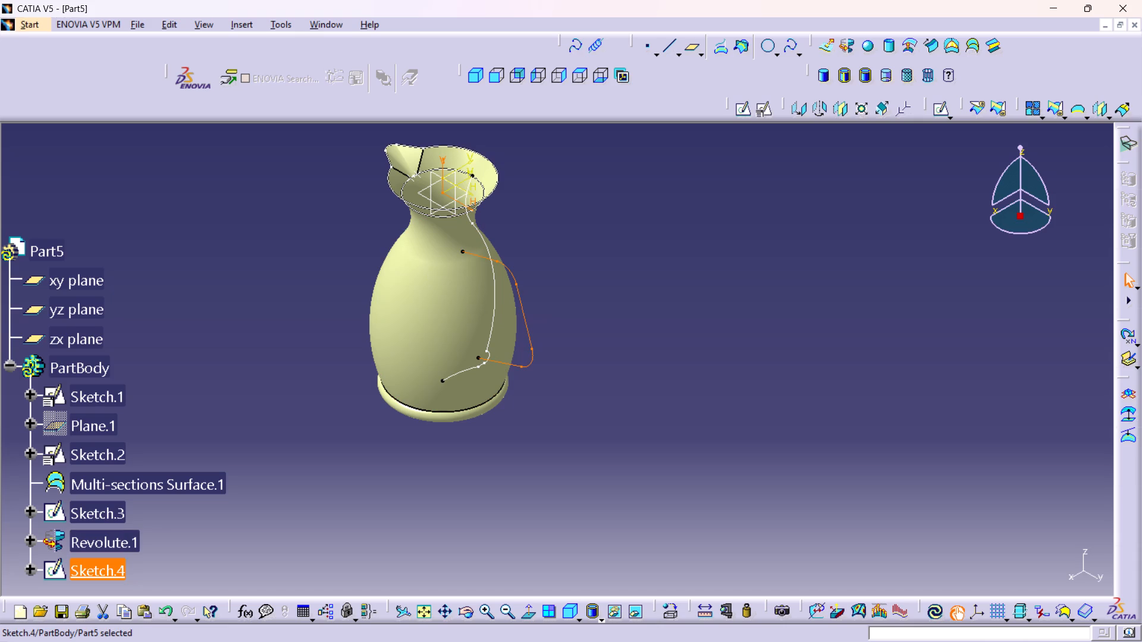
click(631, 237)
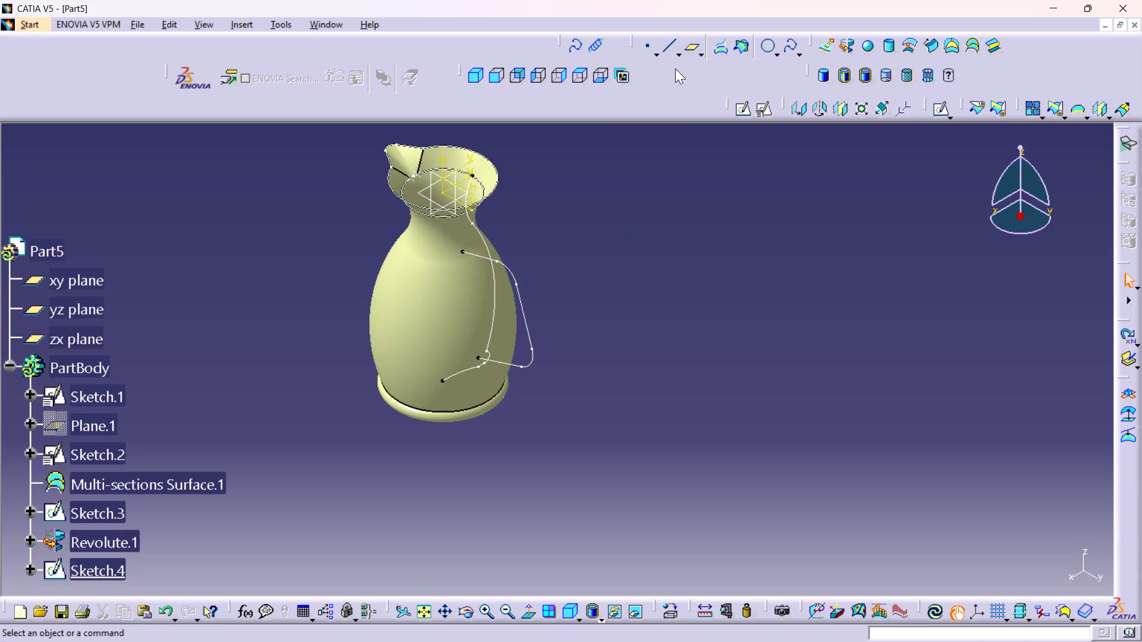
click(692, 50)
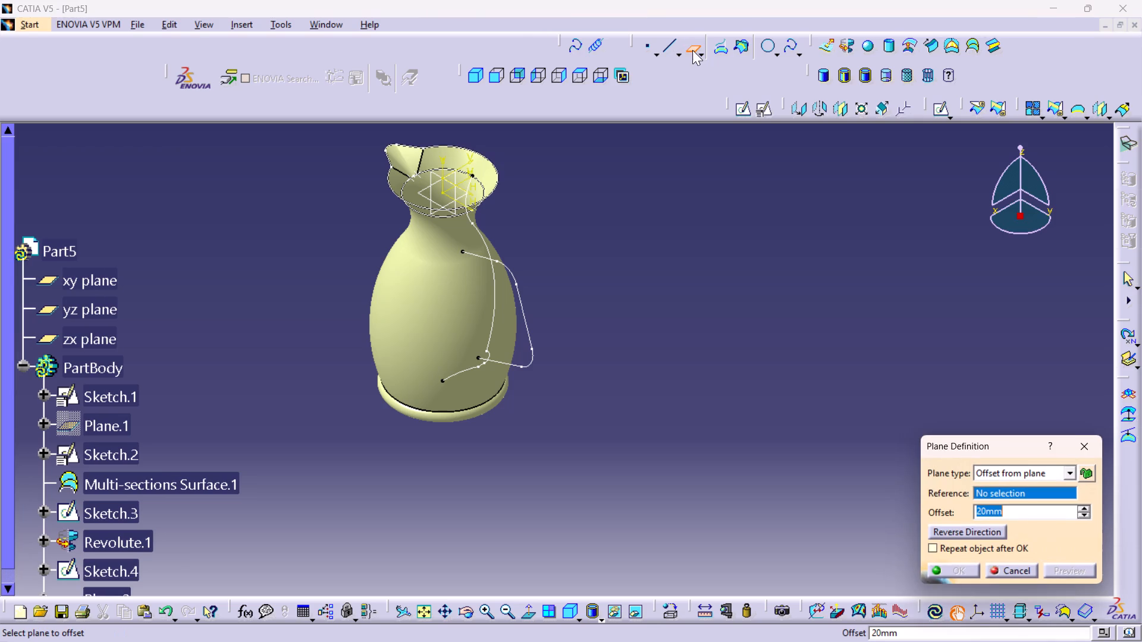
click(510, 273)
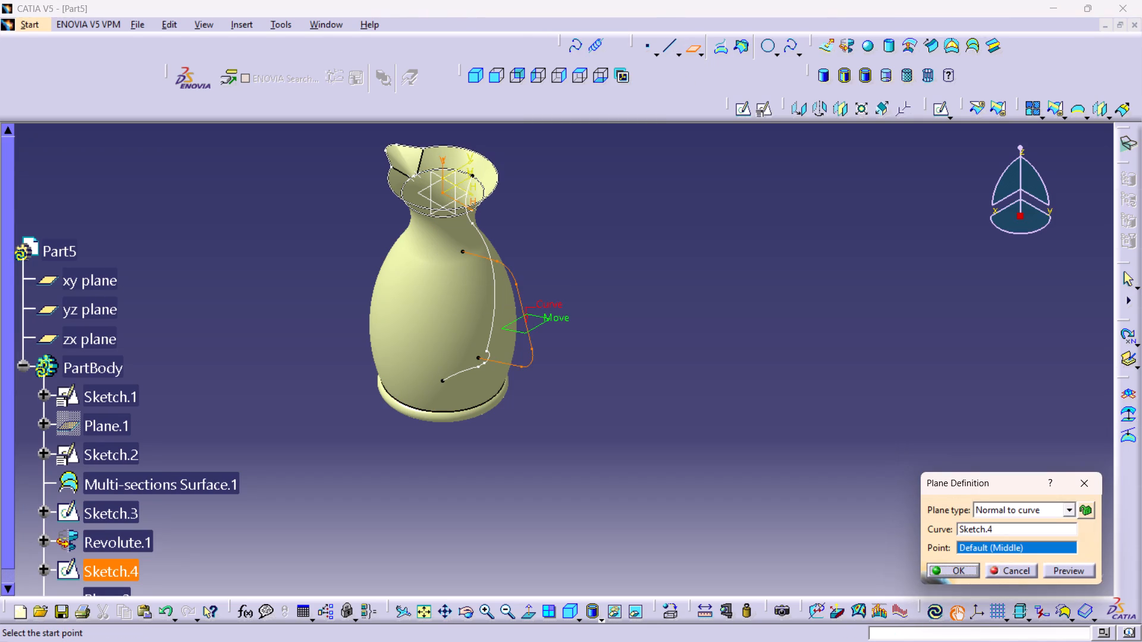
click(463, 250)
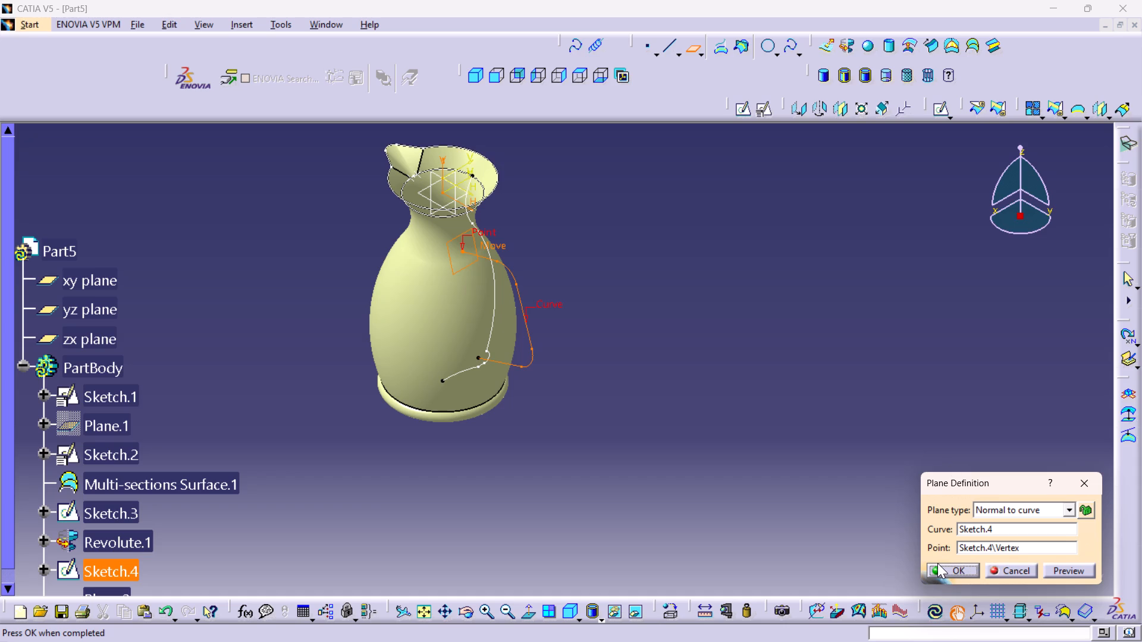
click(955, 574)
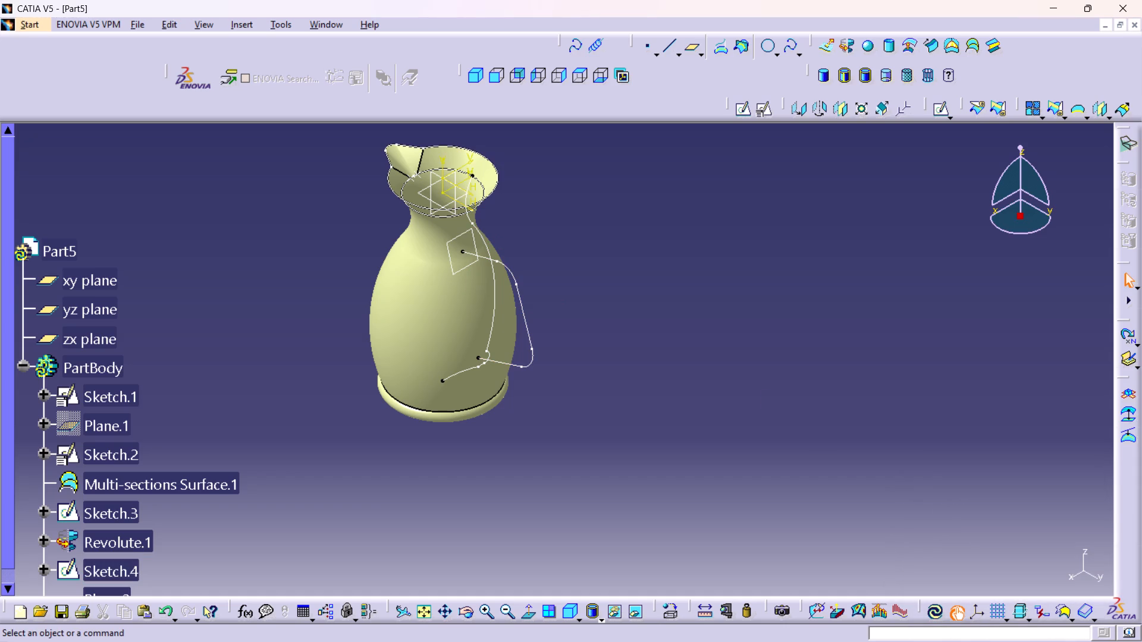
Start a positioned sketch on the new plane at the handle's upper end, with the horizontal direction reversed.
click(457, 269)
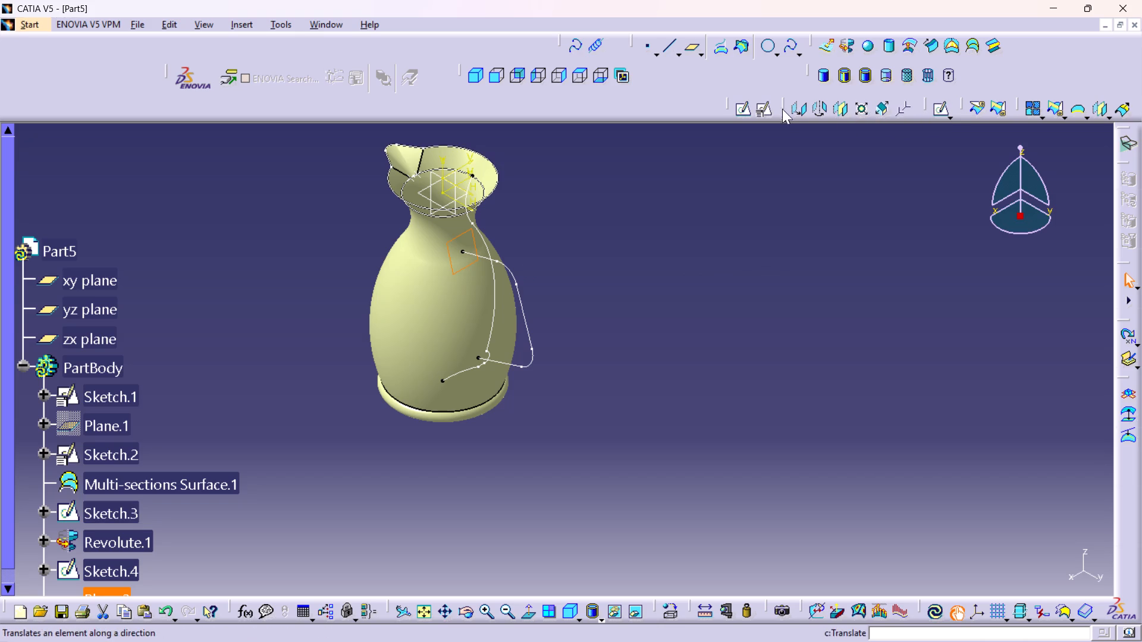
click(767, 105)
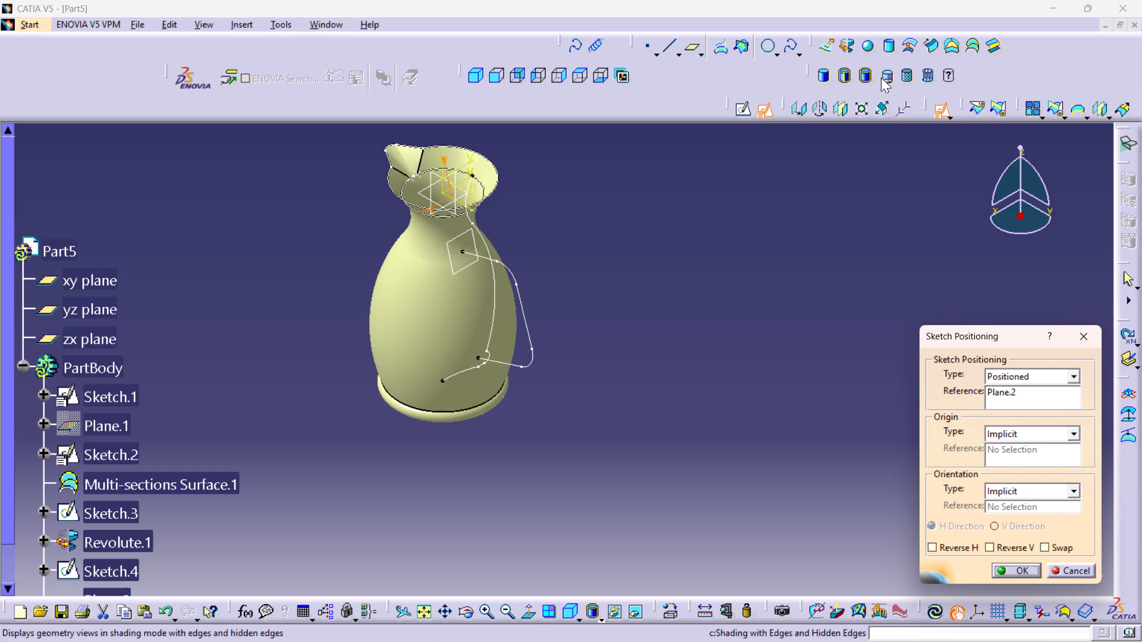
click(962, 552)
click(1020, 574)
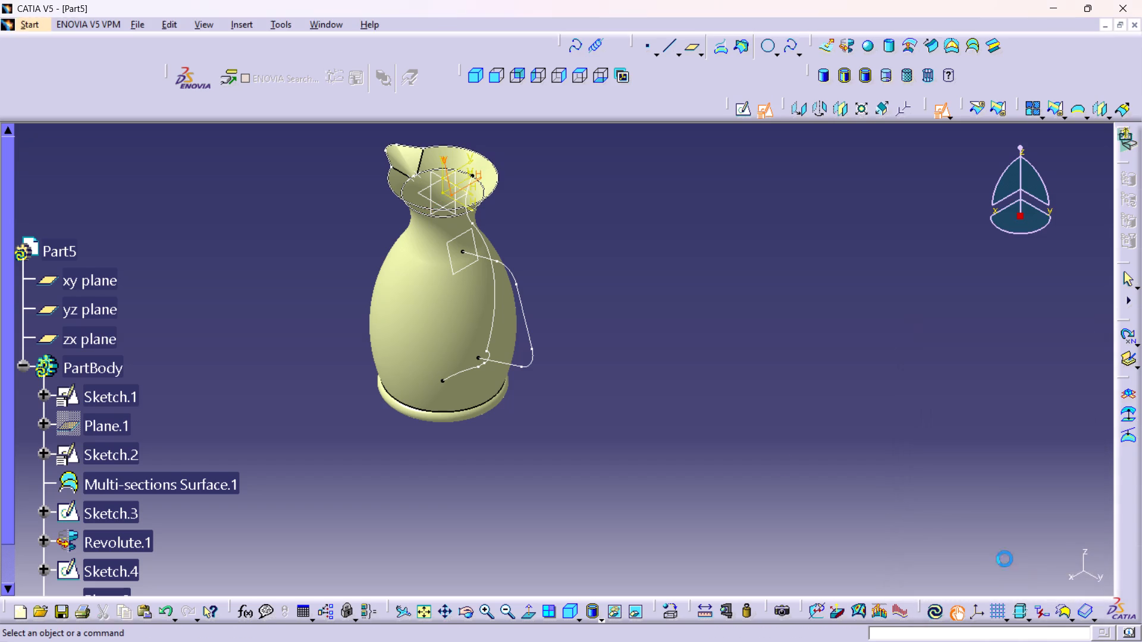
Sketch a horizontal ellipse about 40 mm wide beside the jug body, level with the handle path's upper endpoint.
middle_drag(581, 266, 539, 187)
right_click(579, 266)
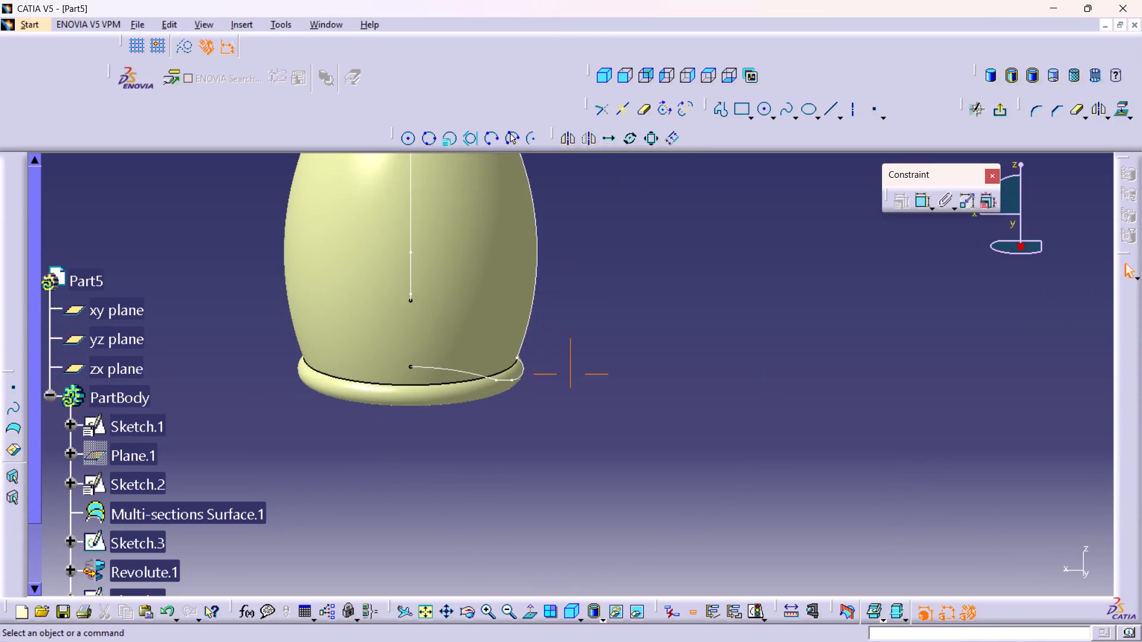
middle_drag(575, 215, 638, 430)
scroll(636, 429, up, 1)
middle_drag(611, 262, 587, 209)
right_click(611, 262)
middle_drag(589, 256, 673, 267)
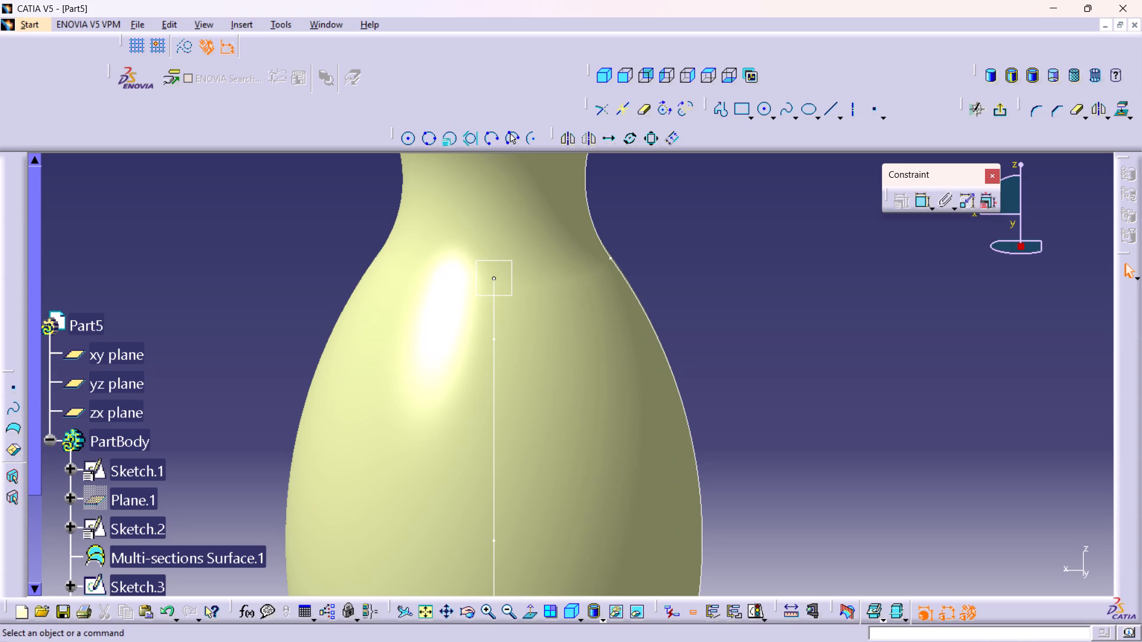
middle_drag(723, 335, 717, 347)
right_click(723, 335)
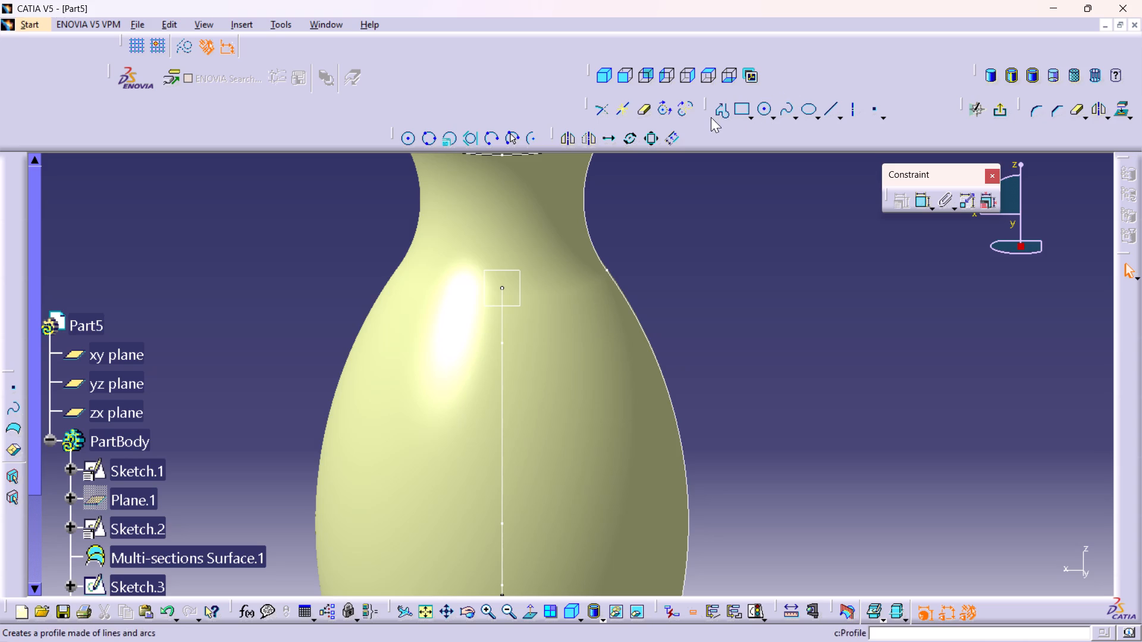
click(752, 114)
click(752, 112)
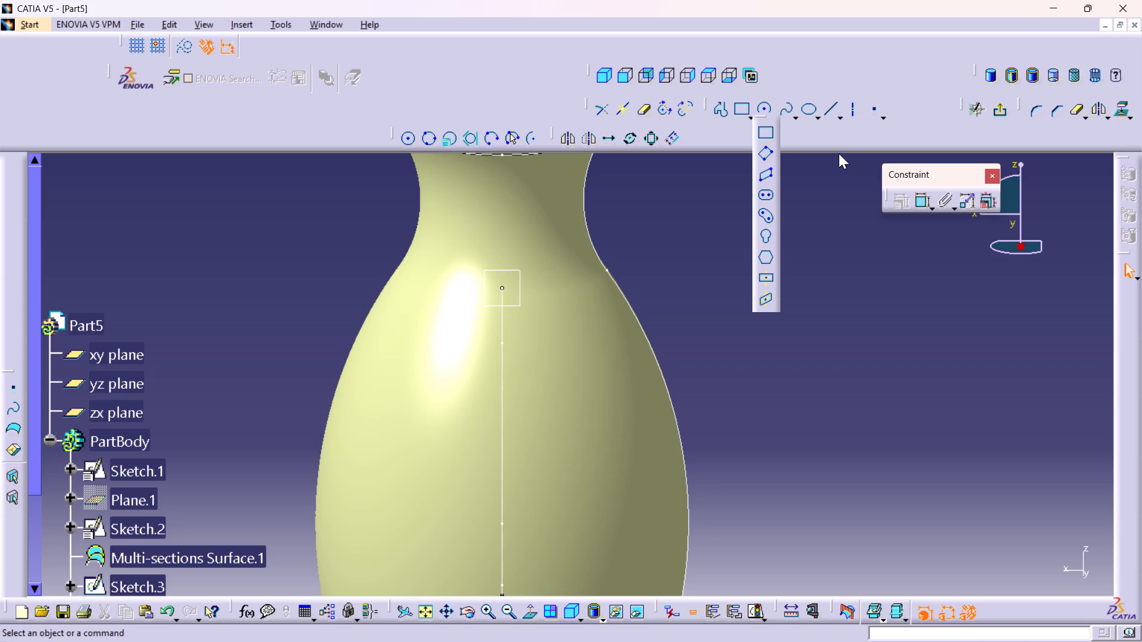
click(819, 113)
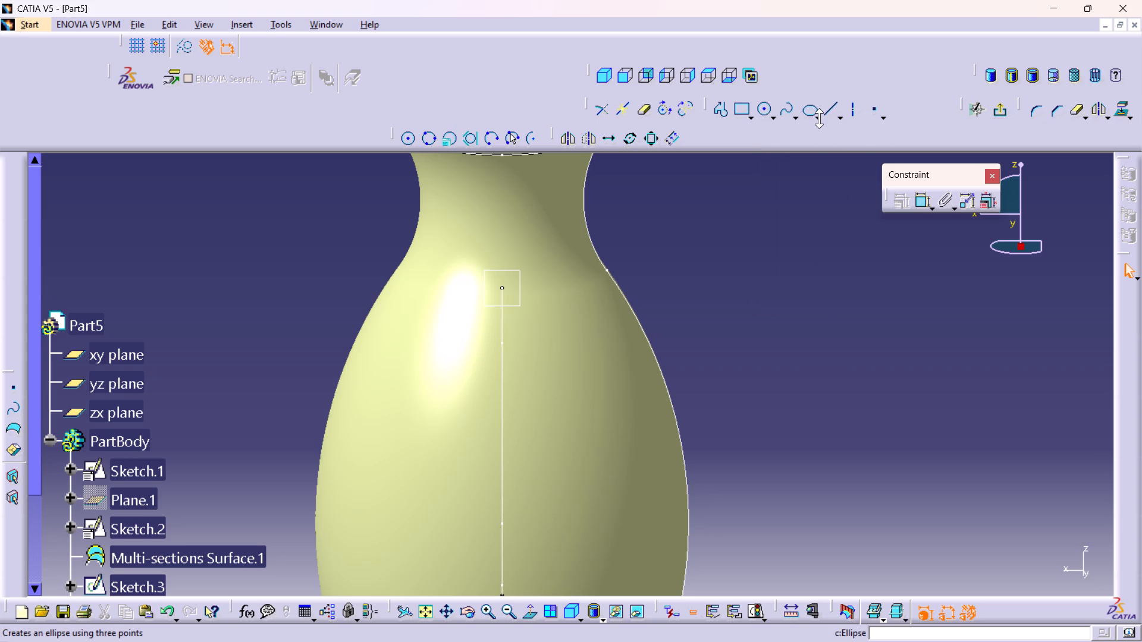
click(819, 118)
click(831, 144)
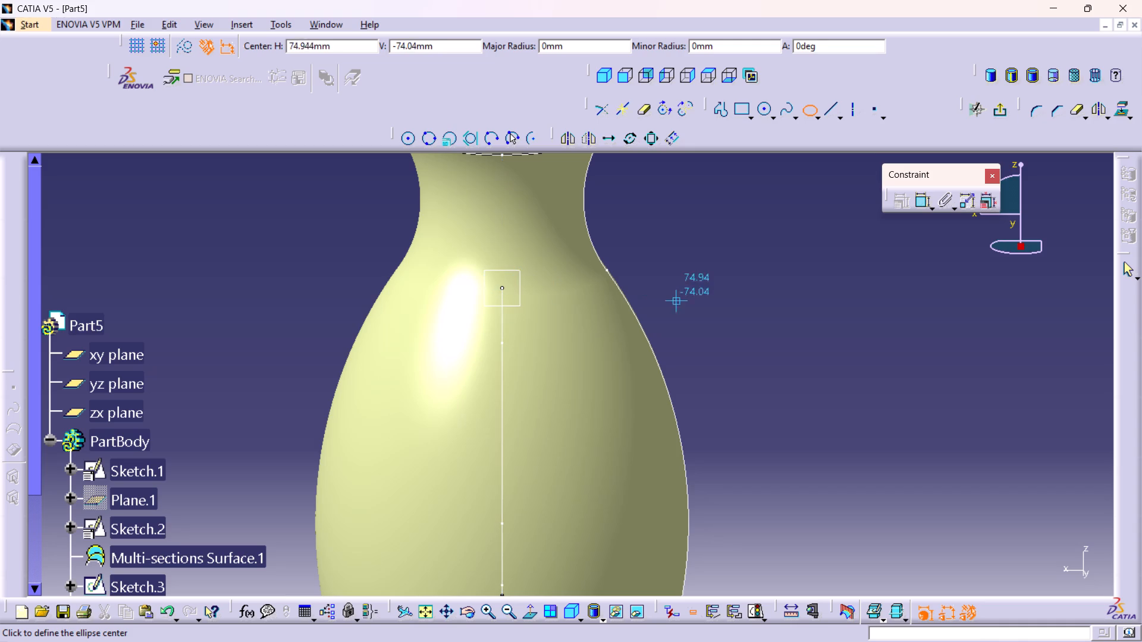
click(708, 288)
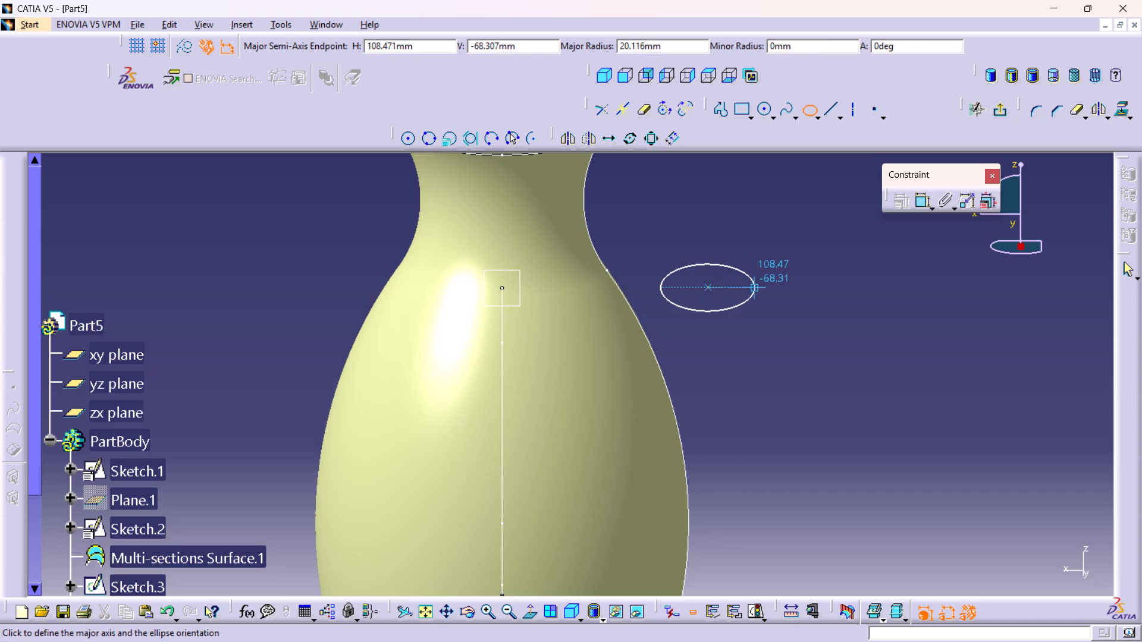
click(756, 287)
click(723, 267)
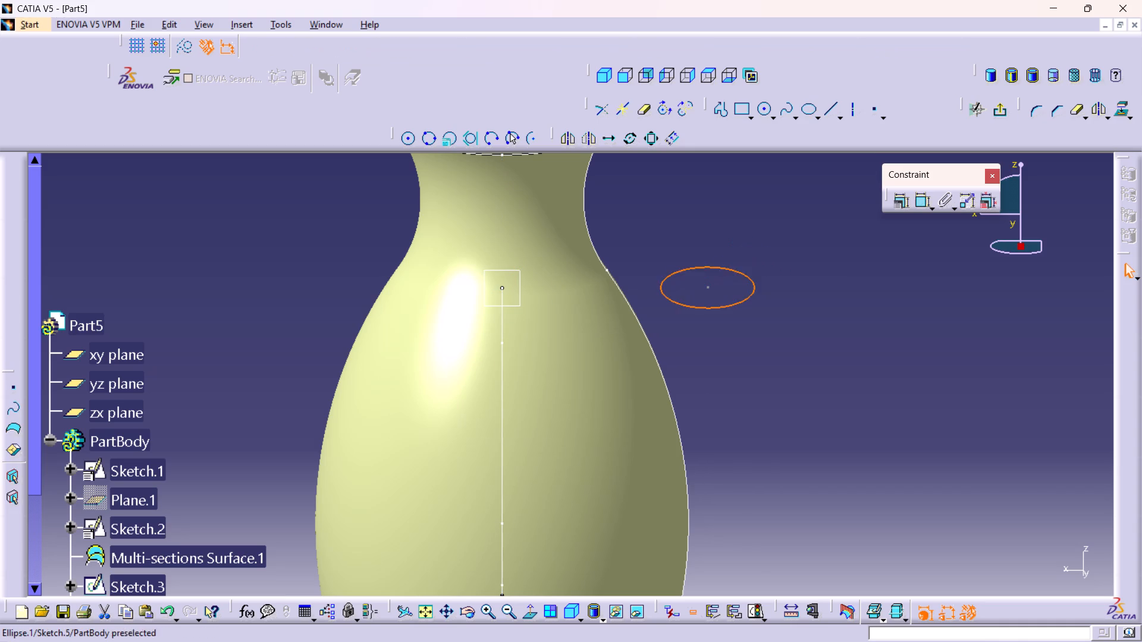
click(881, 260)
Dimension the ellipse's horizontal major-axis diameter and set it to 25 mm.
double_click(918, 198)
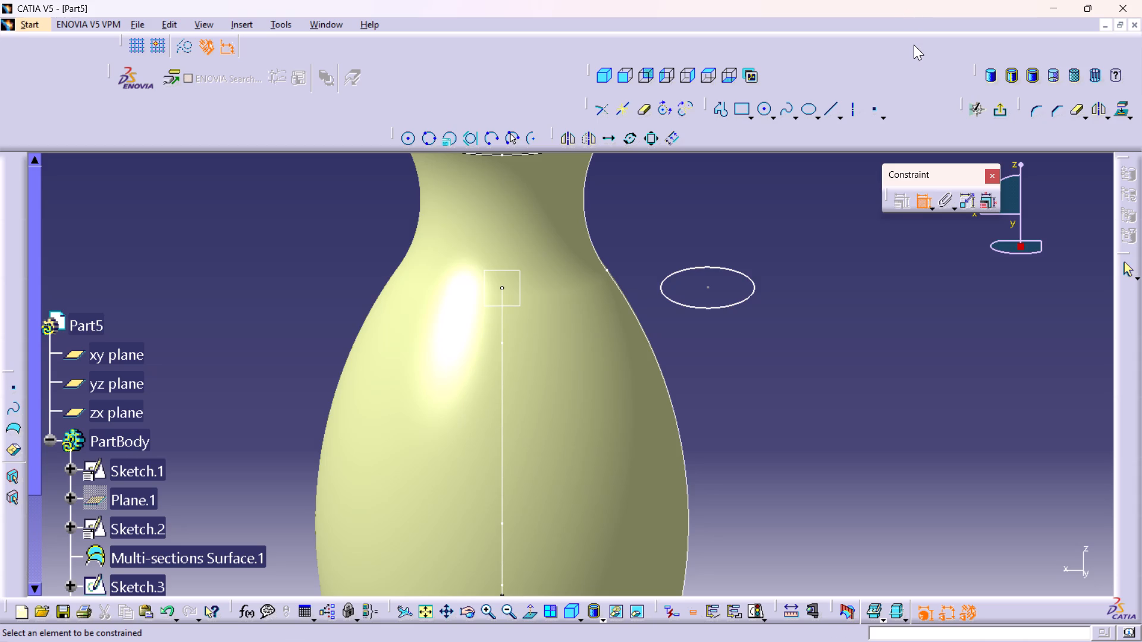
click(755, 285)
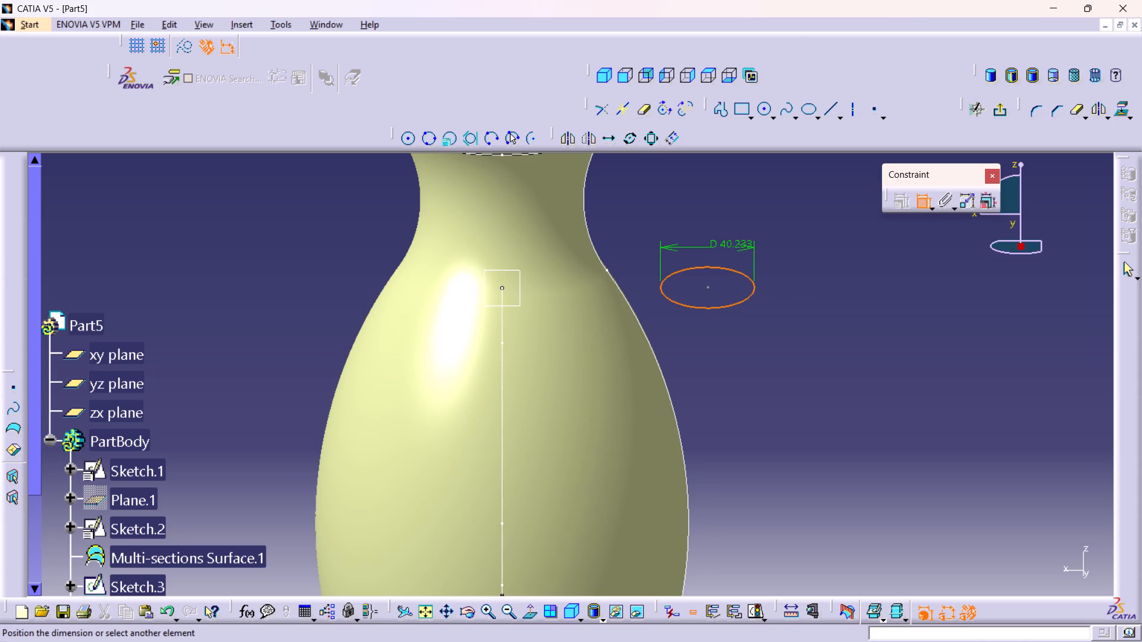
click(711, 246)
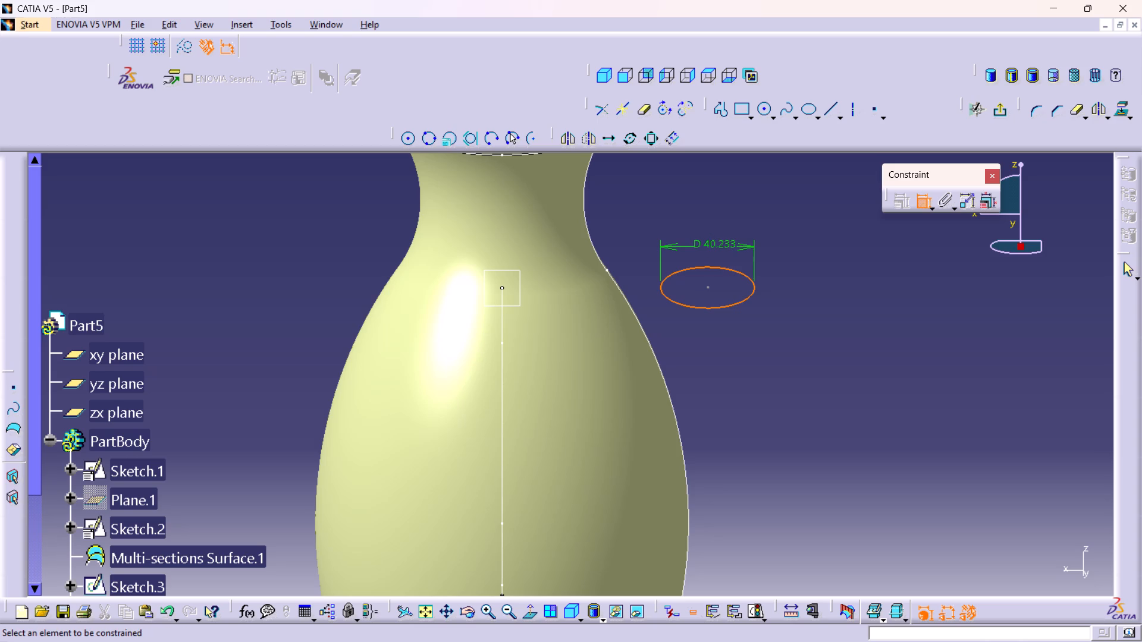
double_click(702, 241)
key(6)
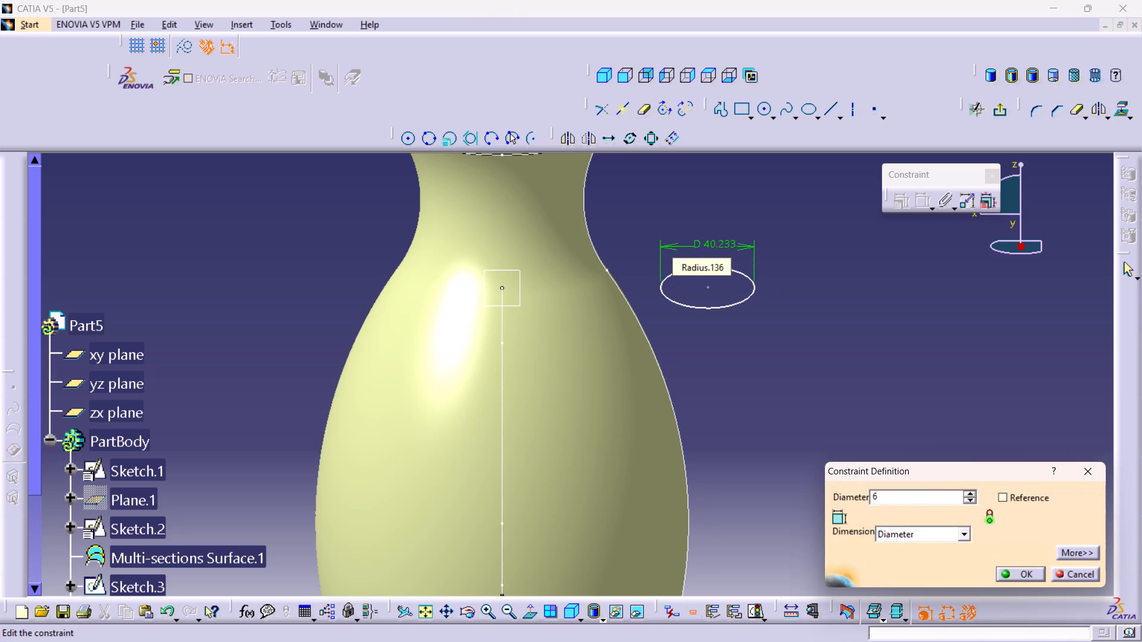
key(BackSpace)
text(25)
key(Return)
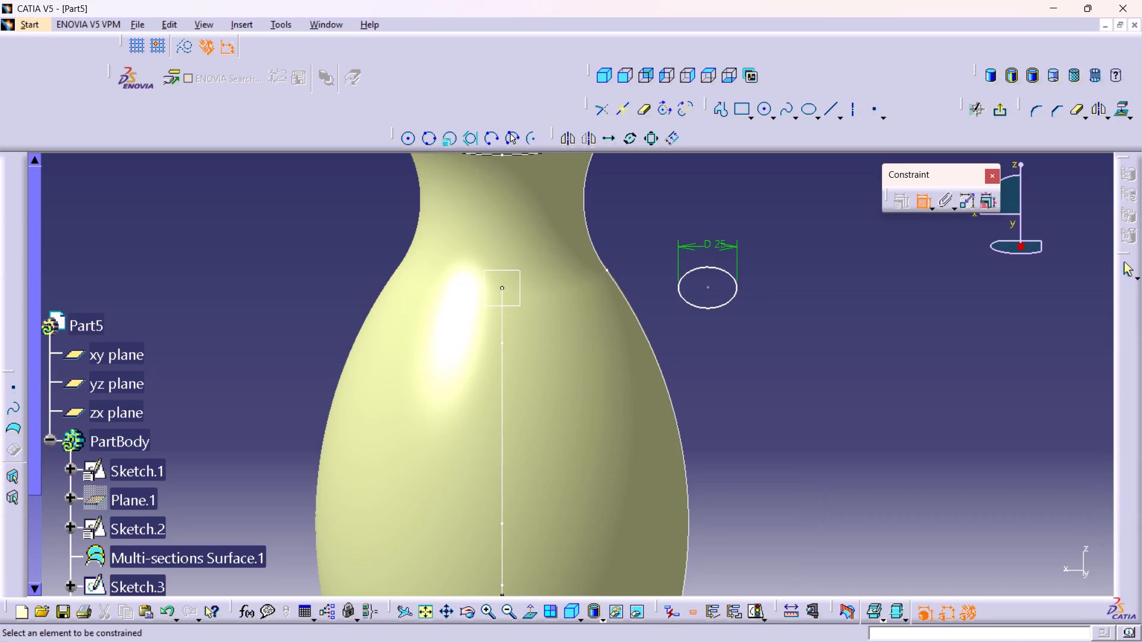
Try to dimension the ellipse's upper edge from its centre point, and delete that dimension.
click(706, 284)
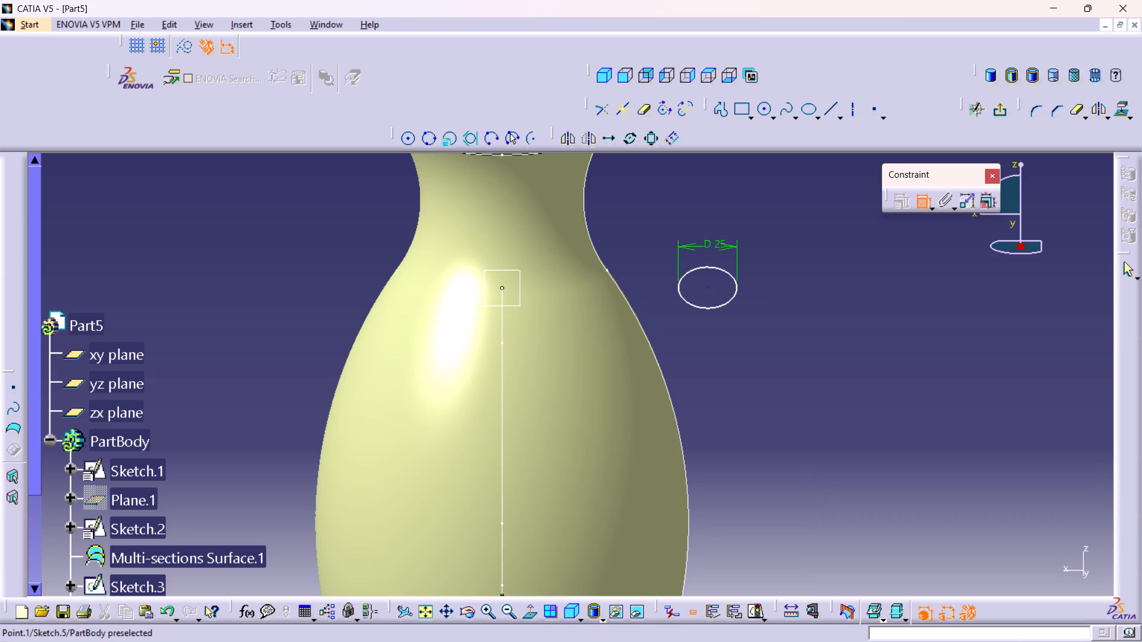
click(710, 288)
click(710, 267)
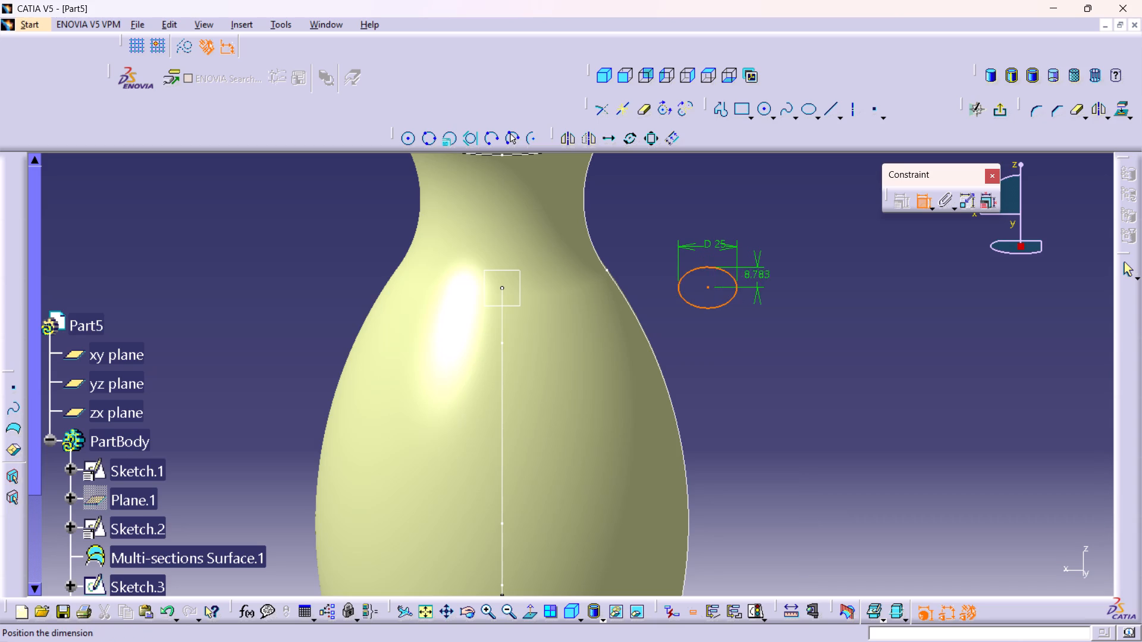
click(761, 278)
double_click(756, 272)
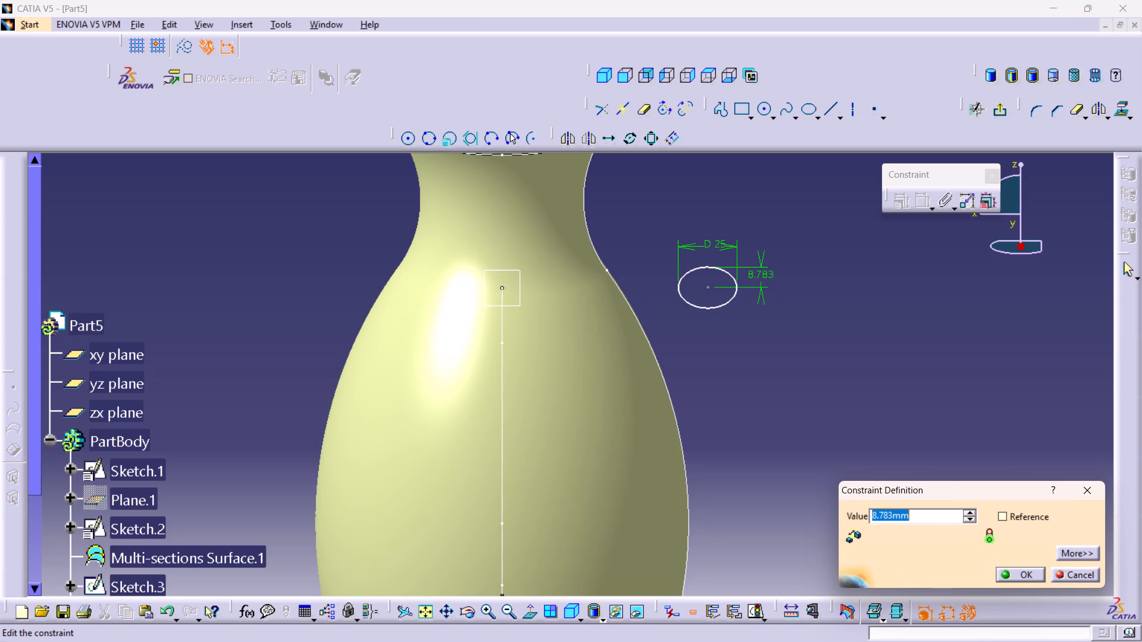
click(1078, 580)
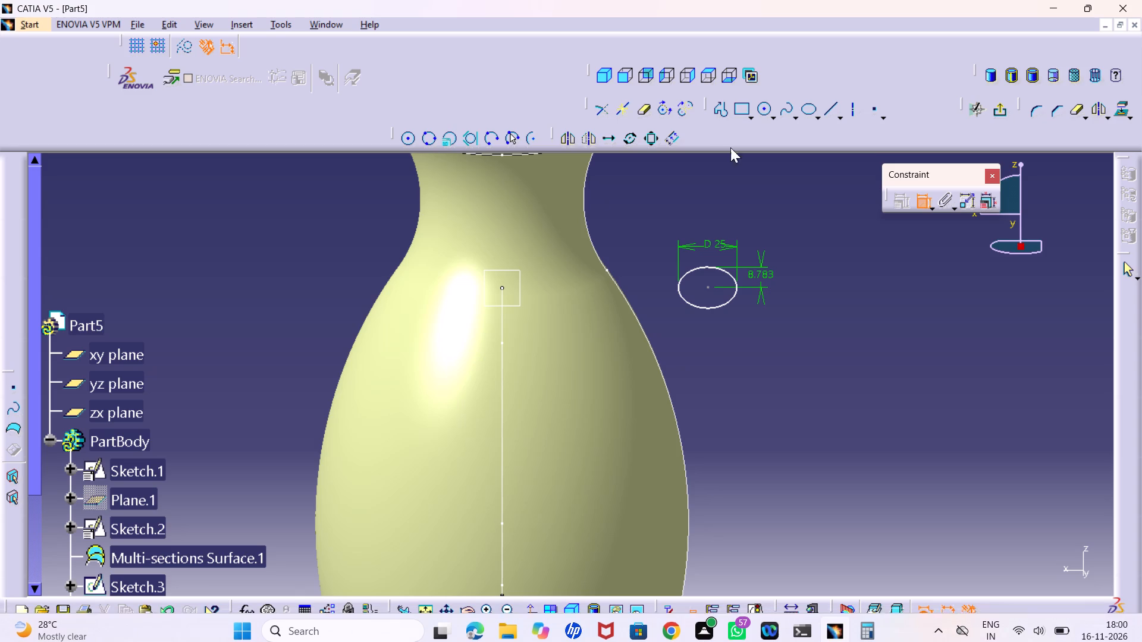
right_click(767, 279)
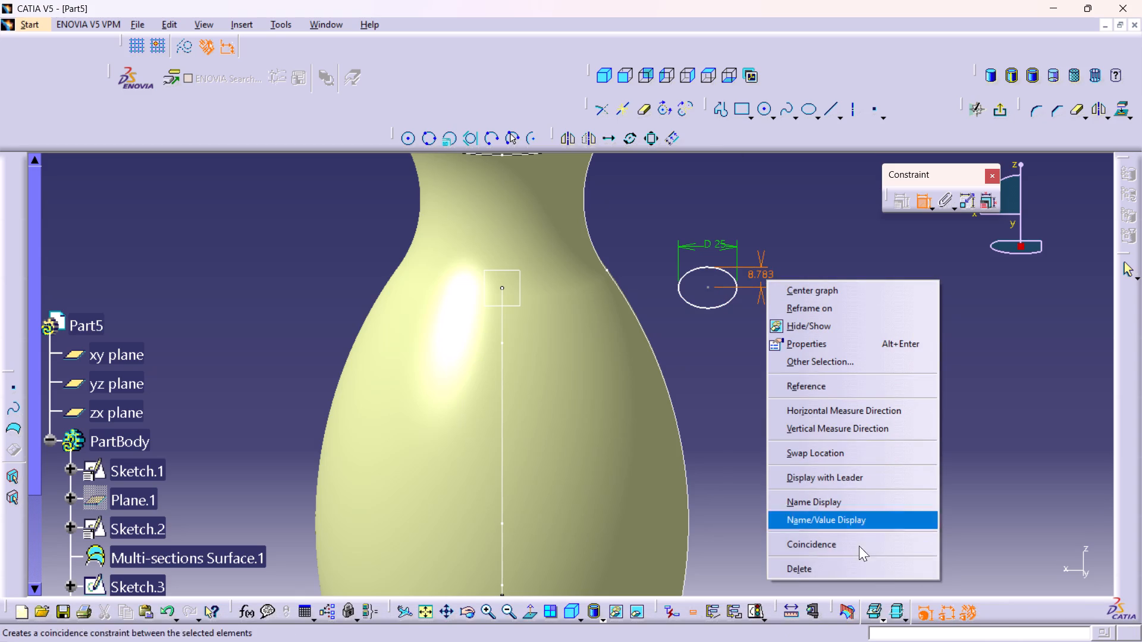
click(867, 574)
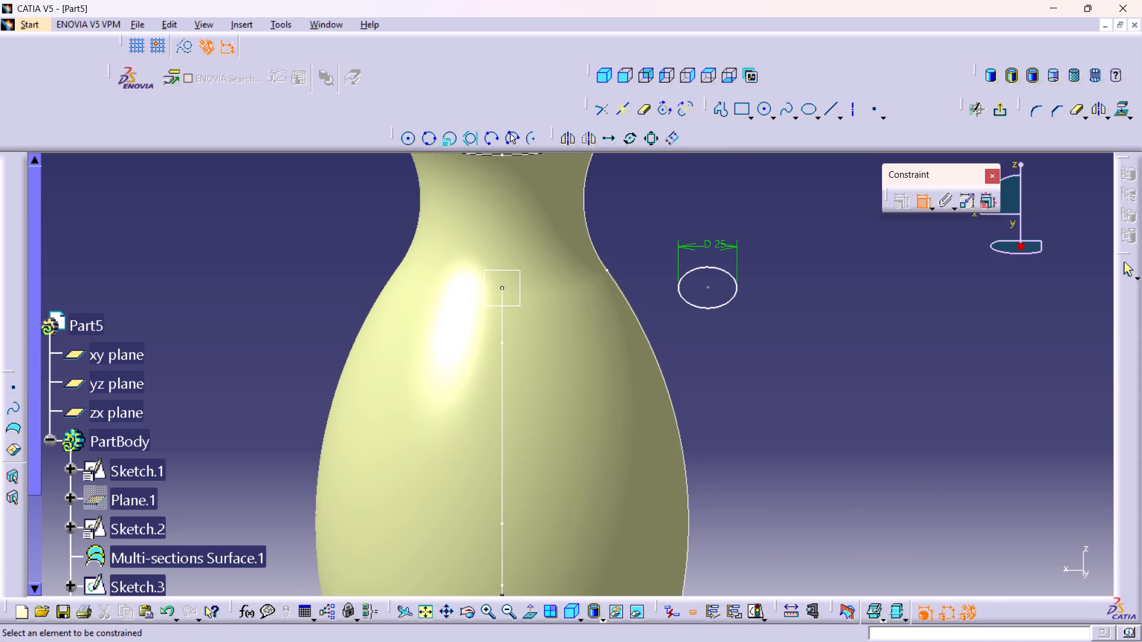
Dimension the ellipse's minor axis using the Semiminor axis option and set its diameter to 10 mm.
click(706, 270)
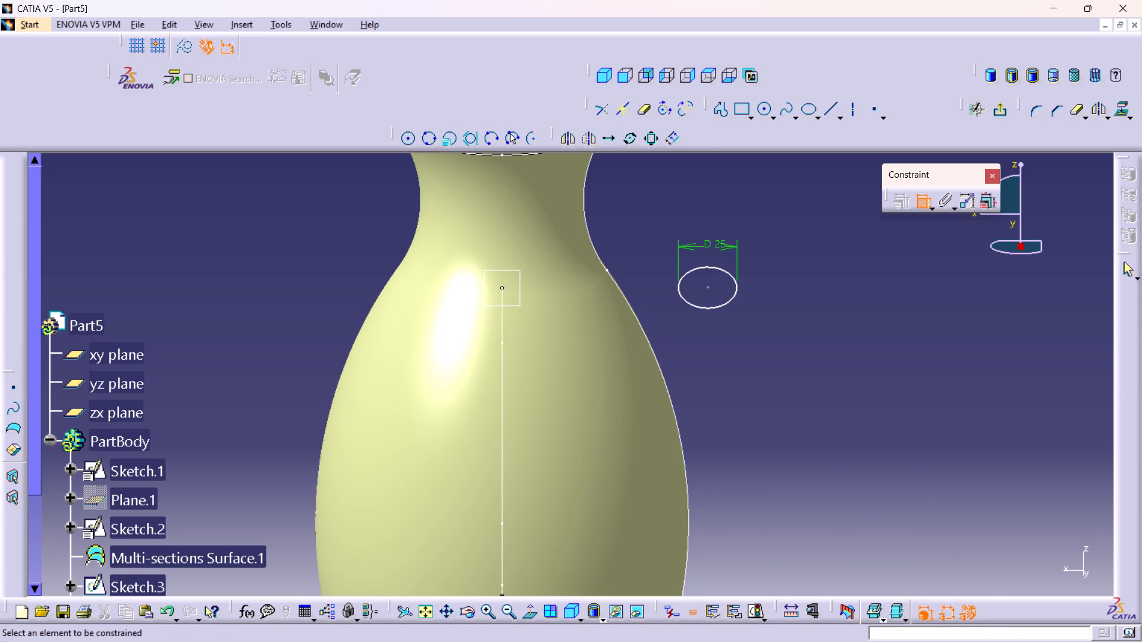
click(711, 265)
right_click(876, 281)
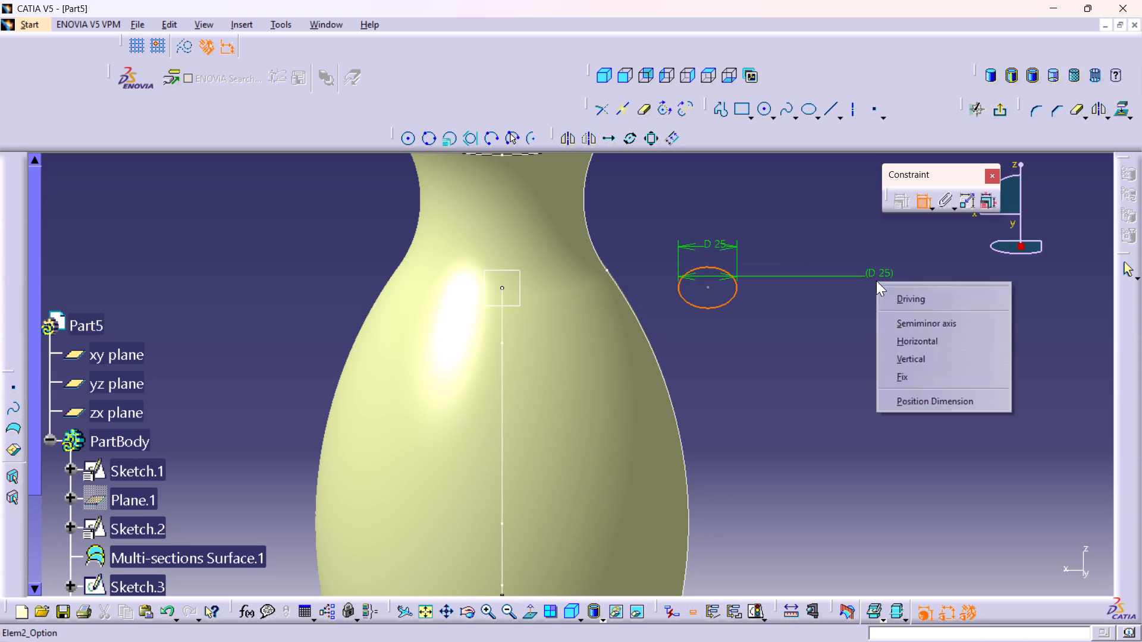
click(917, 324)
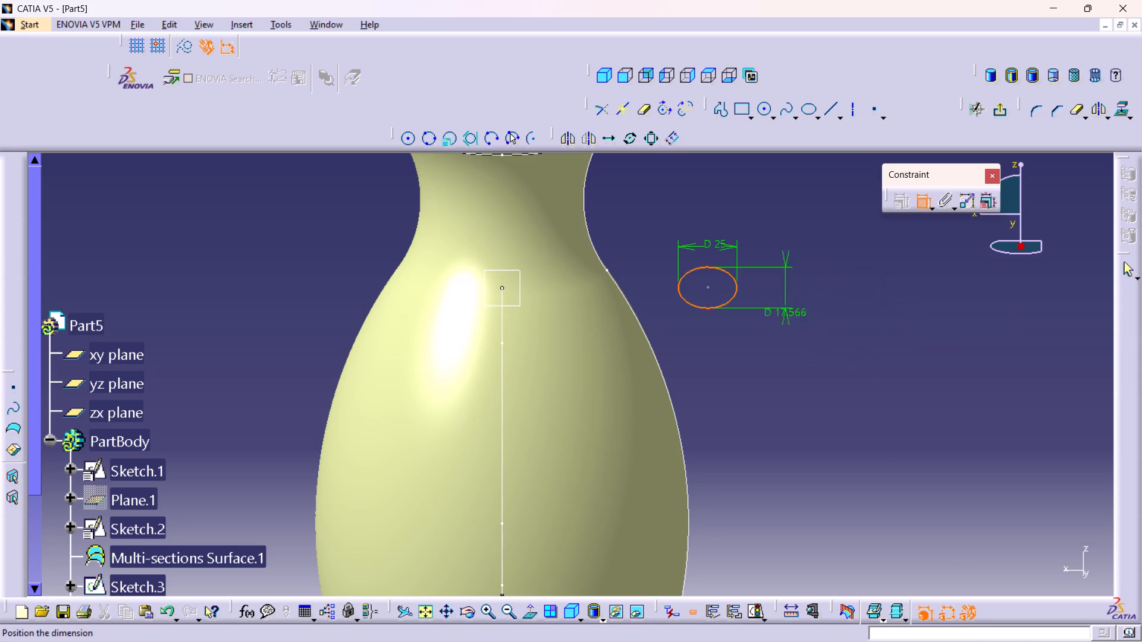
click(760, 216)
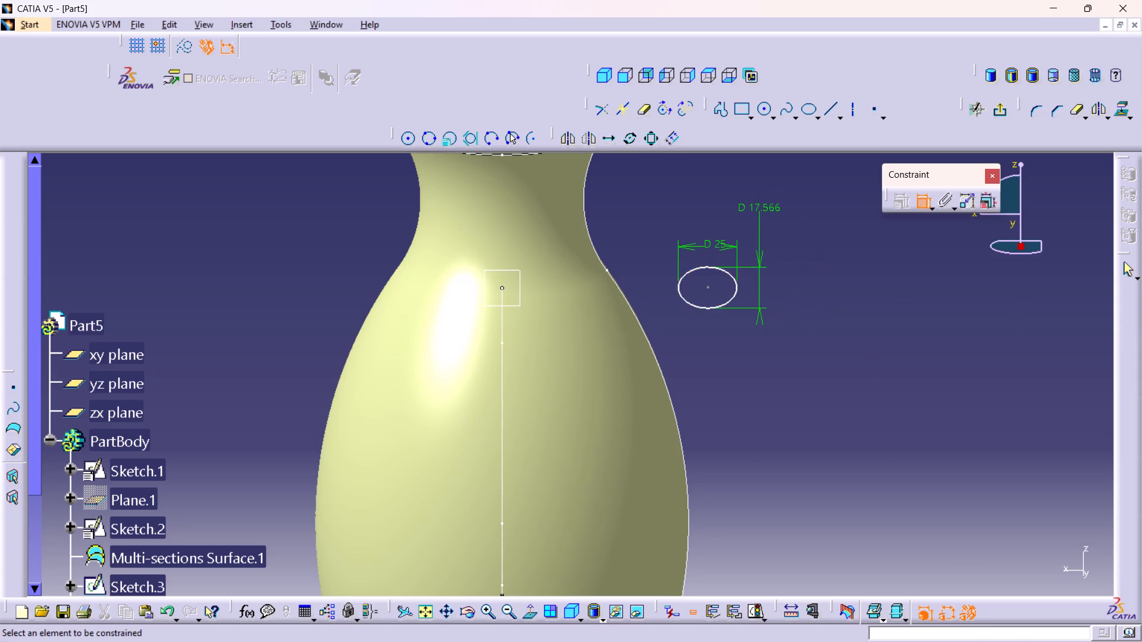
double_click(760, 207)
key(1)
key(0)
key(Return)
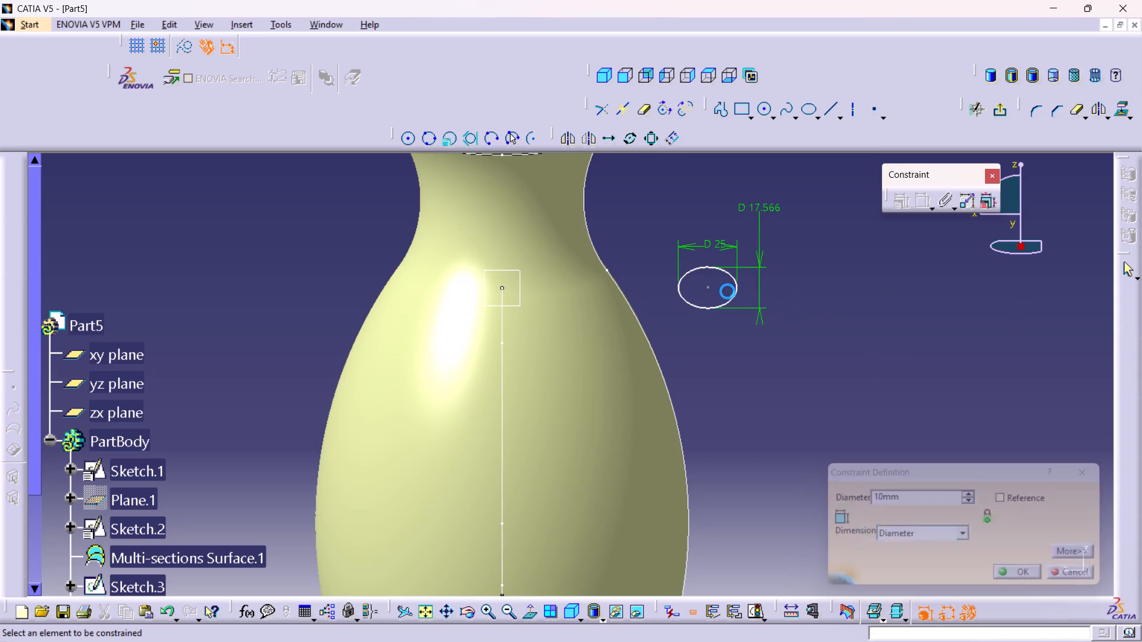
Make the ellipse's centre coincident with the upper endpoint of the handle path.
click(709, 287)
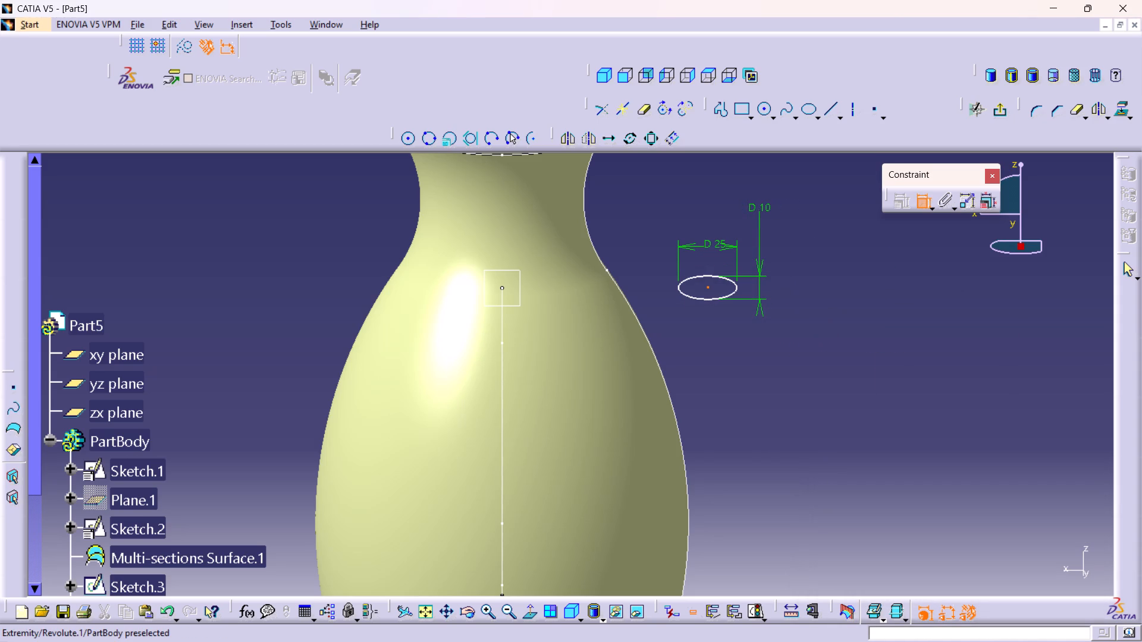
click(502, 287)
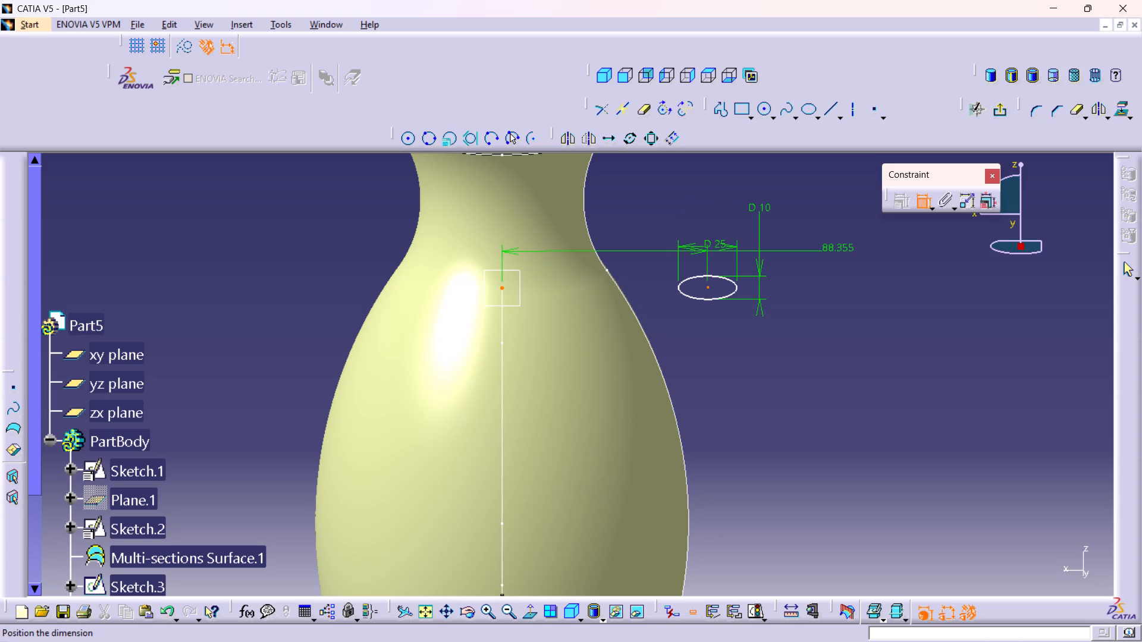
right_click(840, 252)
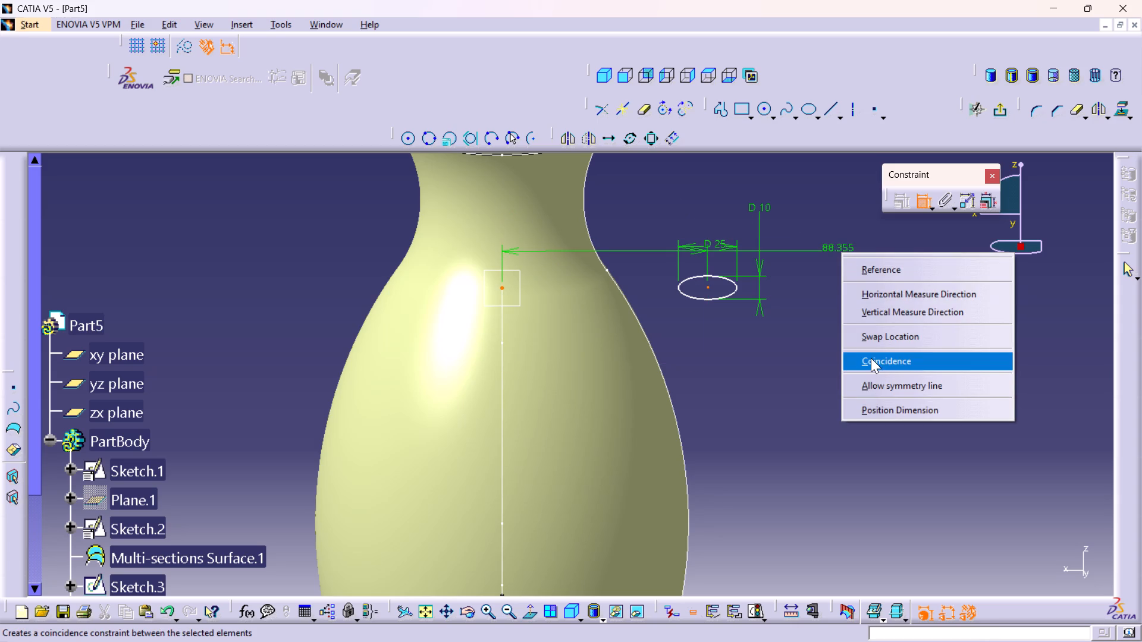
click(871, 358)
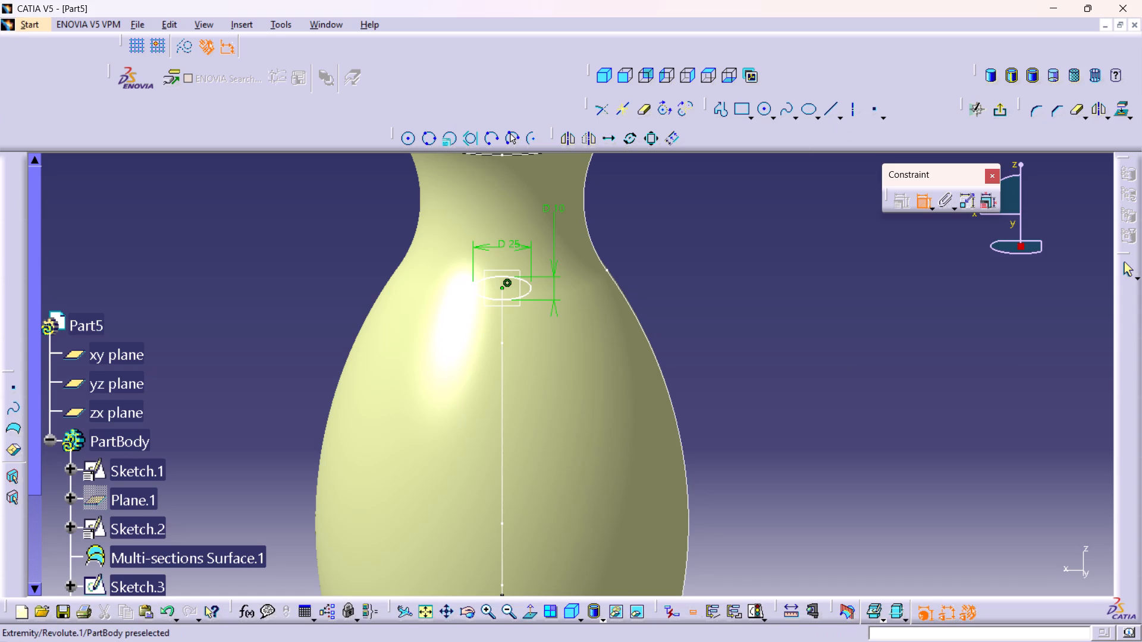
Replace the ellipse's minor-axis diameter dimension with a vertical dimension from its centre to its upper edge.
middle_drag(510, 338, 477, 229)
right_click(510, 338)
middle_drag(460, 263, 544, 404)
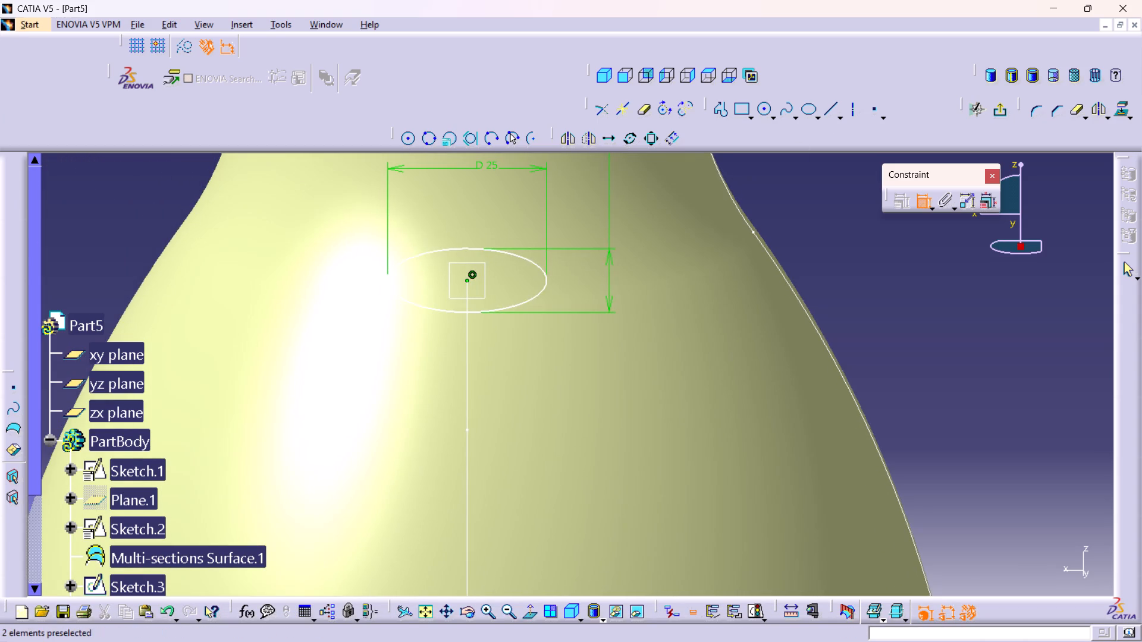
middle_drag(611, 231, 622, 267)
right_click(611, 231)
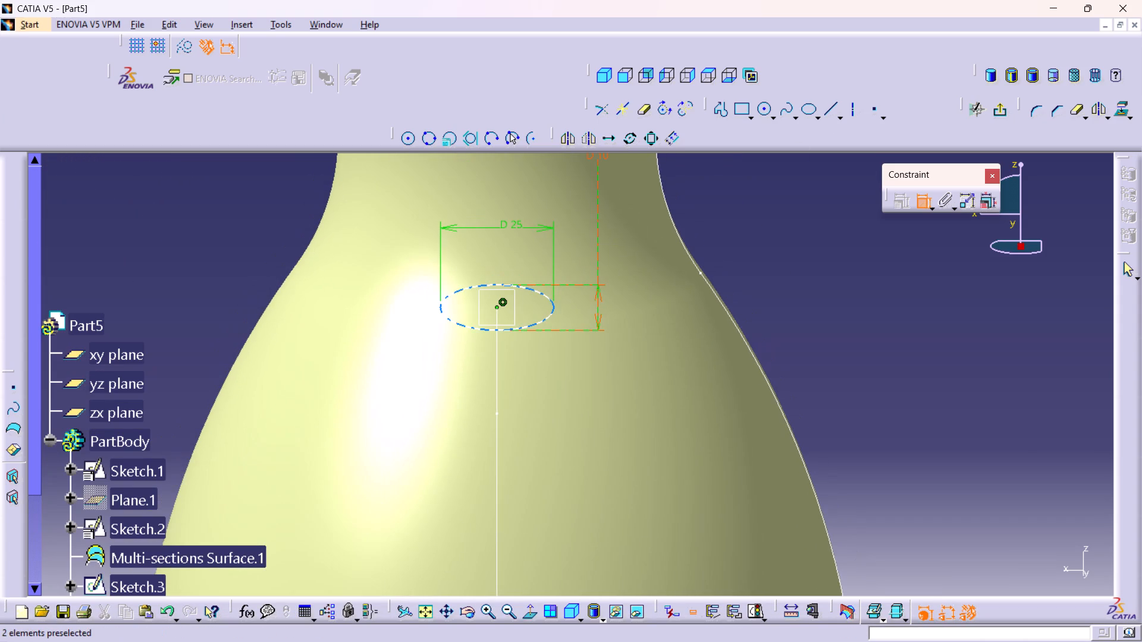
right_click(598, 156)
click(638, 359)
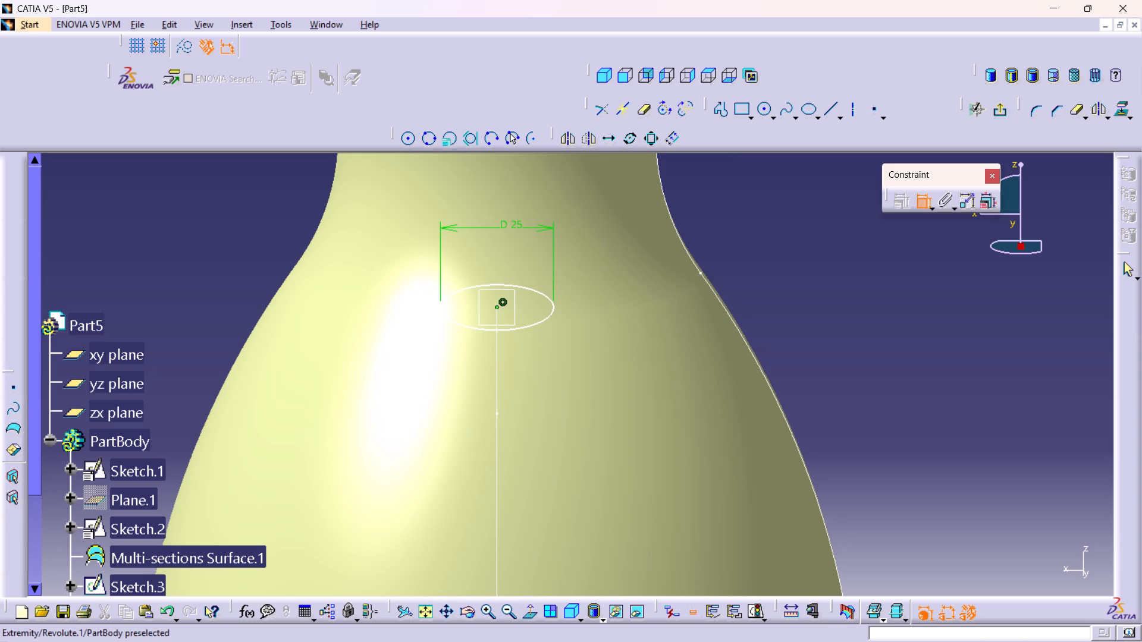
click(497, 308)
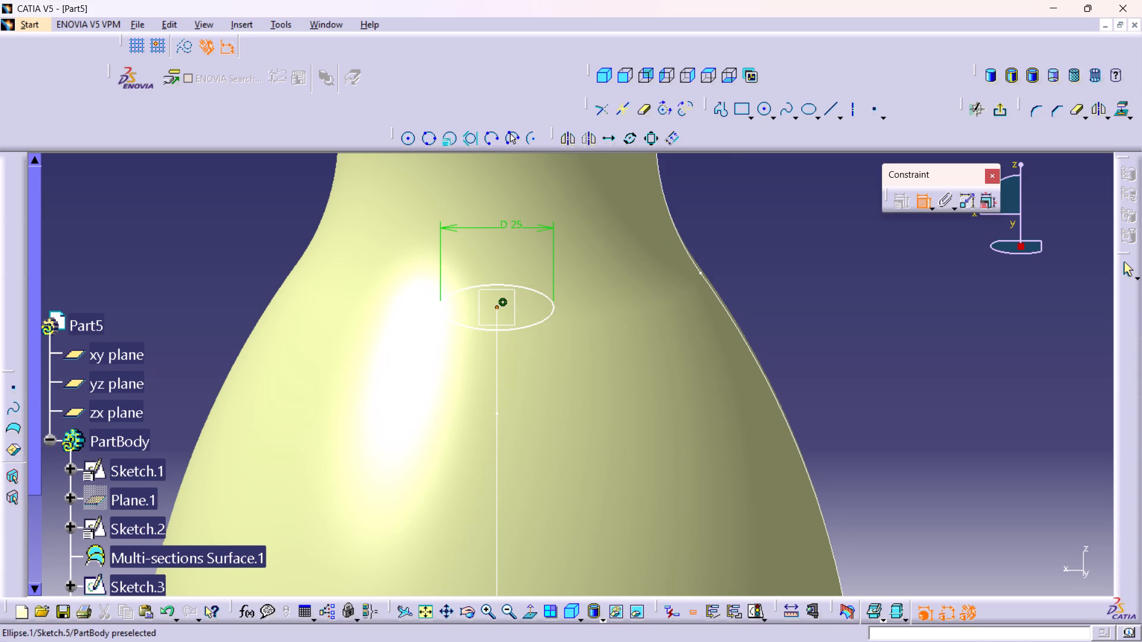
click(497, 284)
click(818, 304)
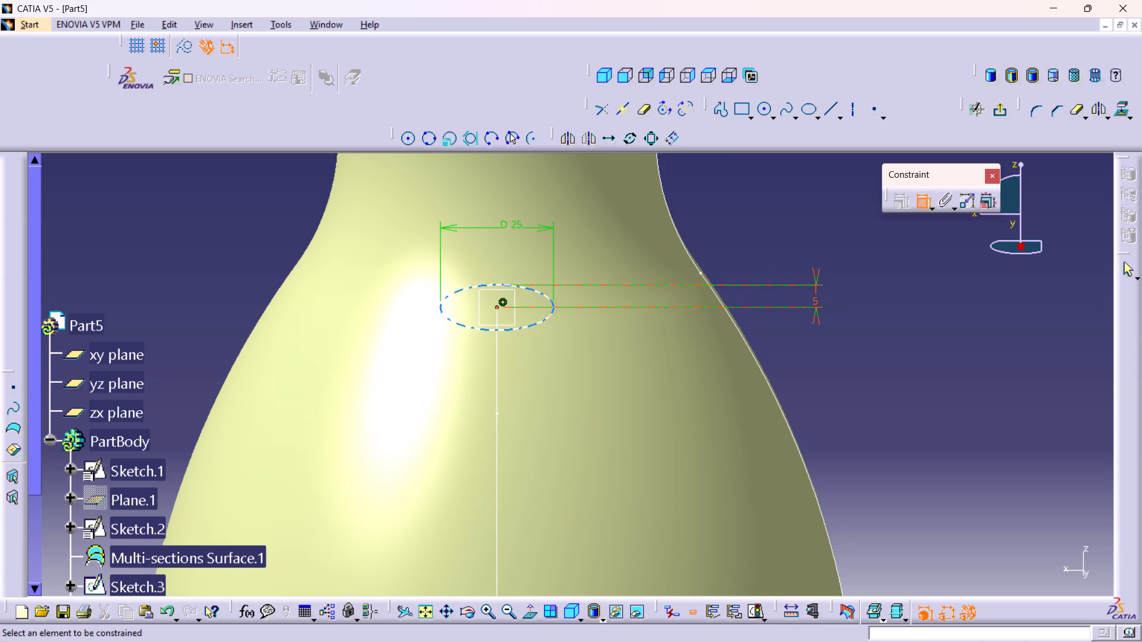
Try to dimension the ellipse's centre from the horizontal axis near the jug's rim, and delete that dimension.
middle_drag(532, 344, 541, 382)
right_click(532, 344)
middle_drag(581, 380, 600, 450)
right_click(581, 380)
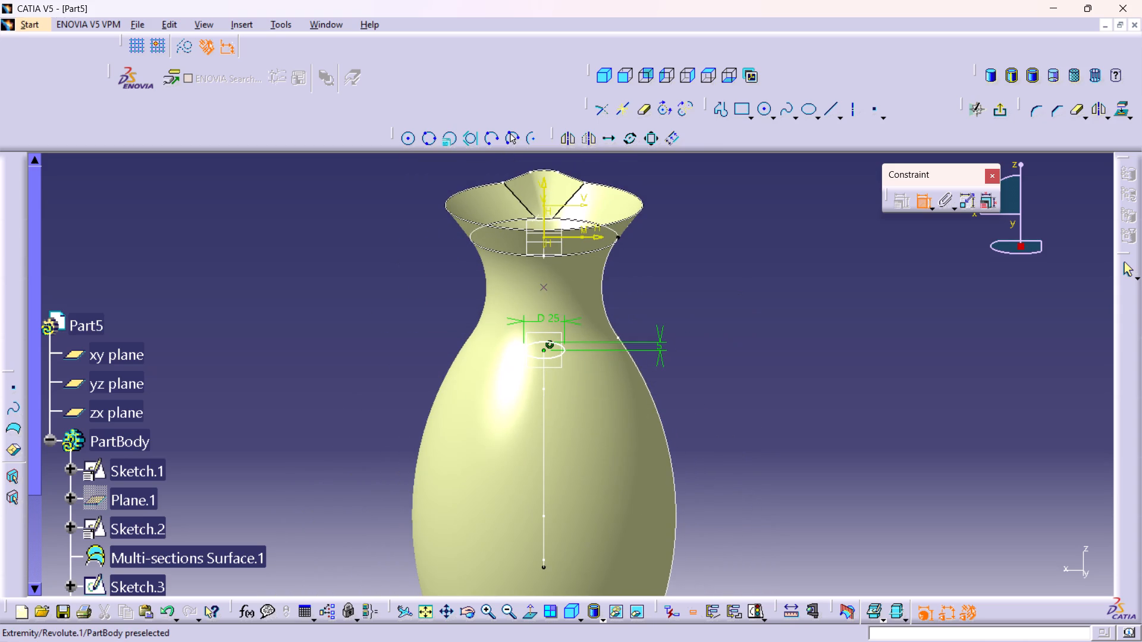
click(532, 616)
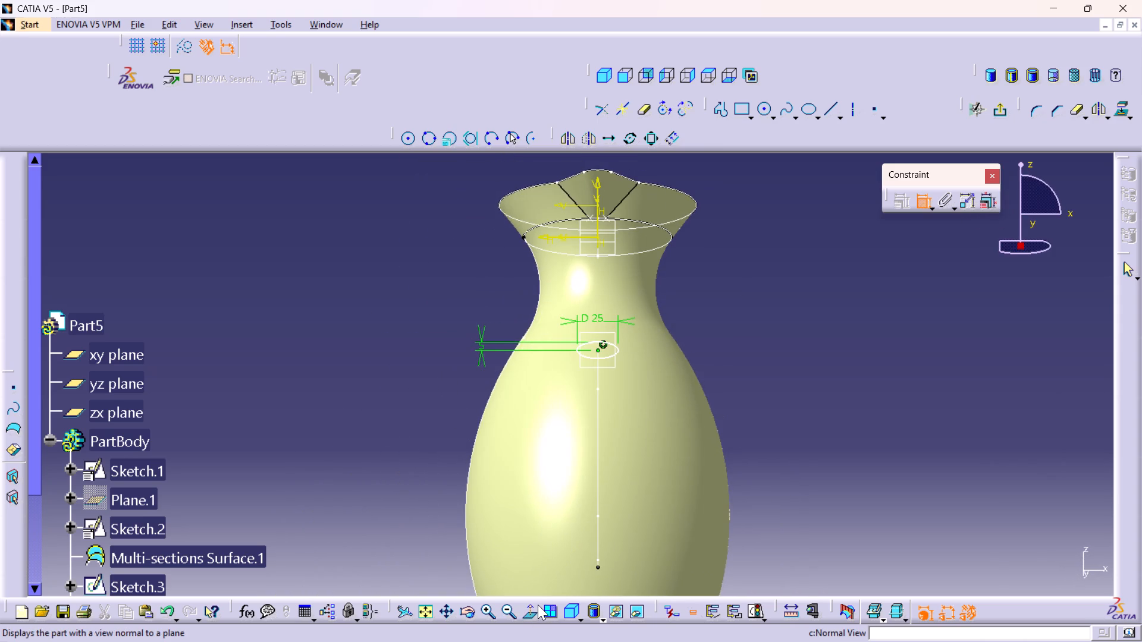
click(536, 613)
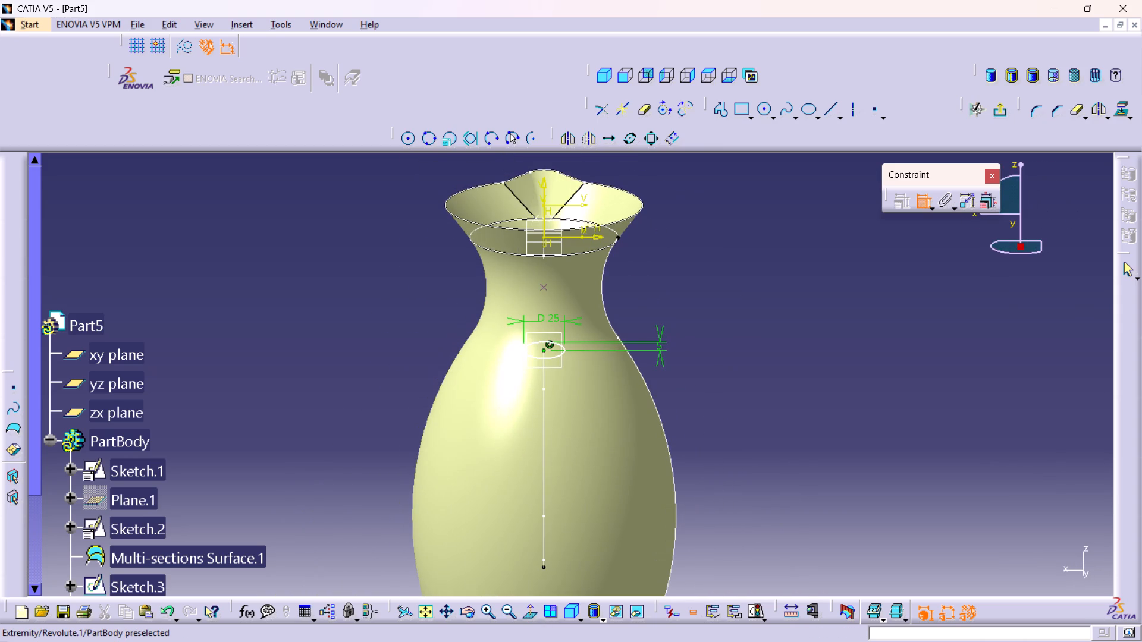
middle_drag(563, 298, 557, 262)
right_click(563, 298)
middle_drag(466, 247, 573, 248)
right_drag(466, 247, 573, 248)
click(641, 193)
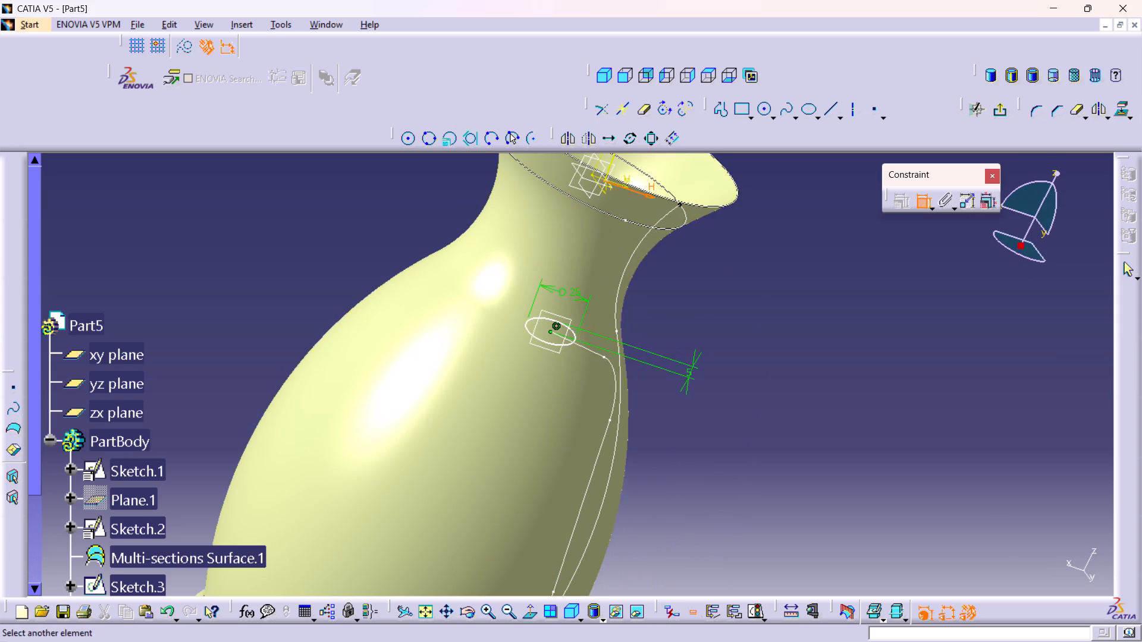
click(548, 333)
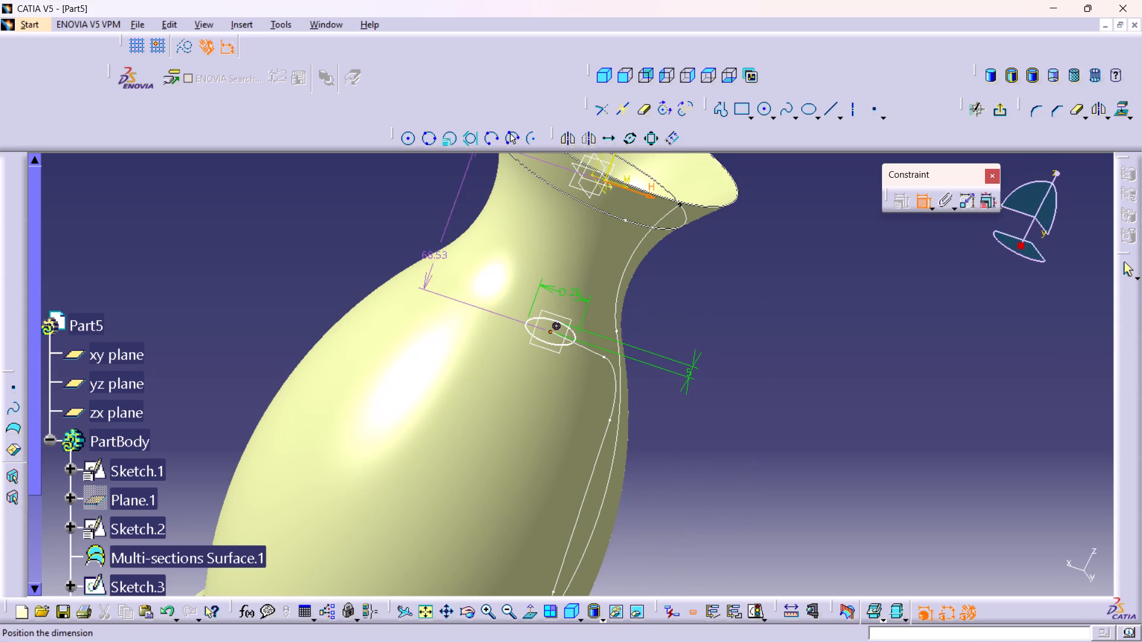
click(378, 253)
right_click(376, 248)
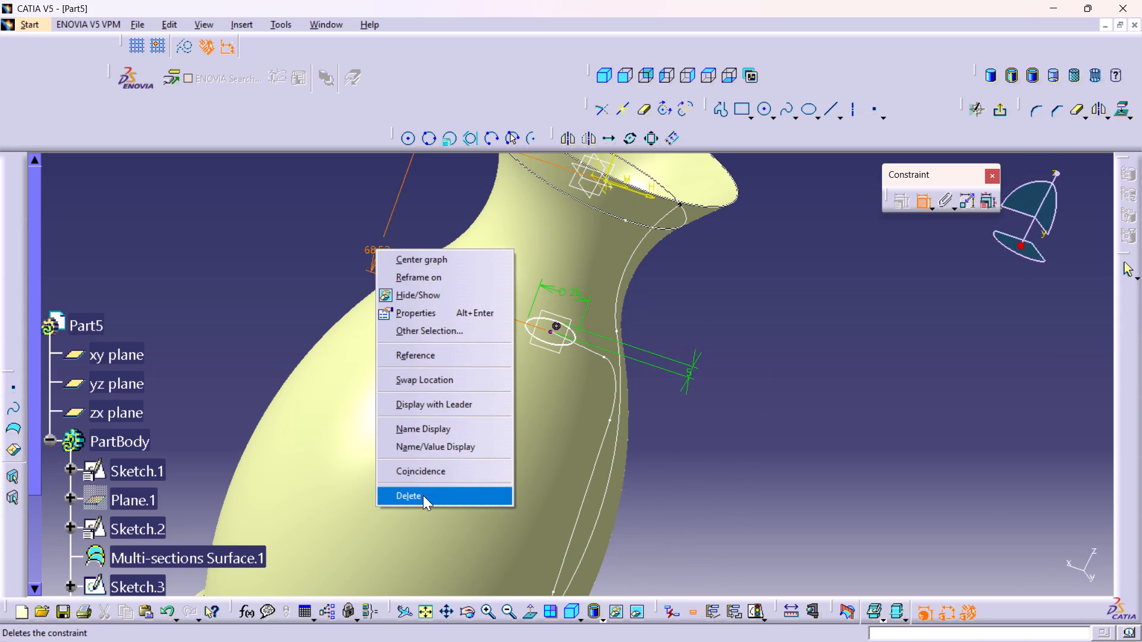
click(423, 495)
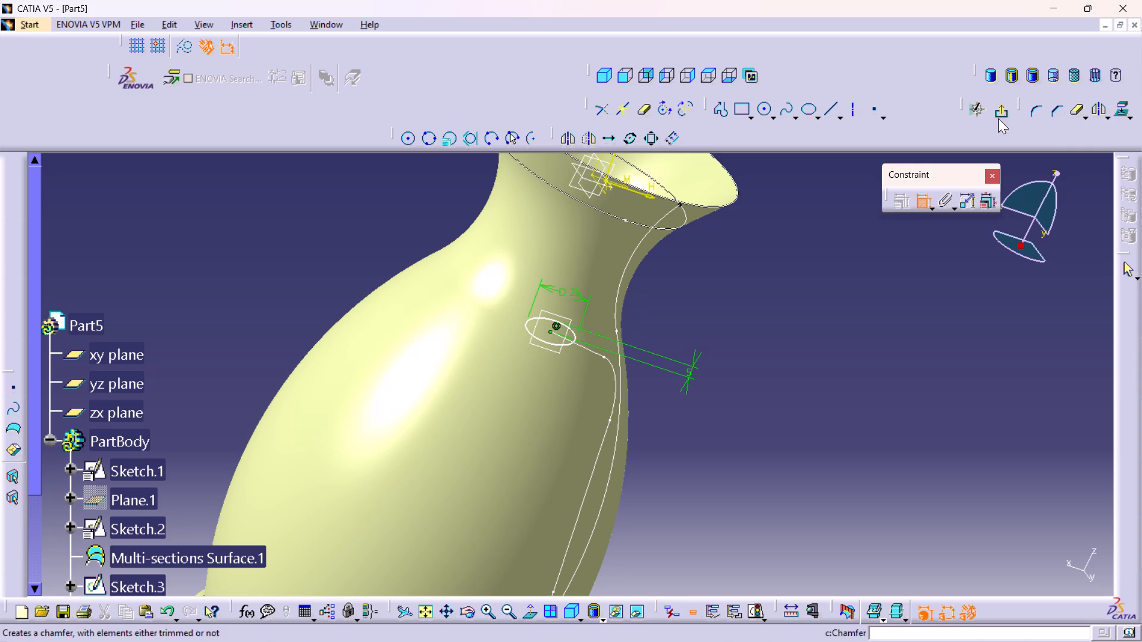
Exit the handle section sketch and bring the jug with its handle path into view.
click(1005, 115)
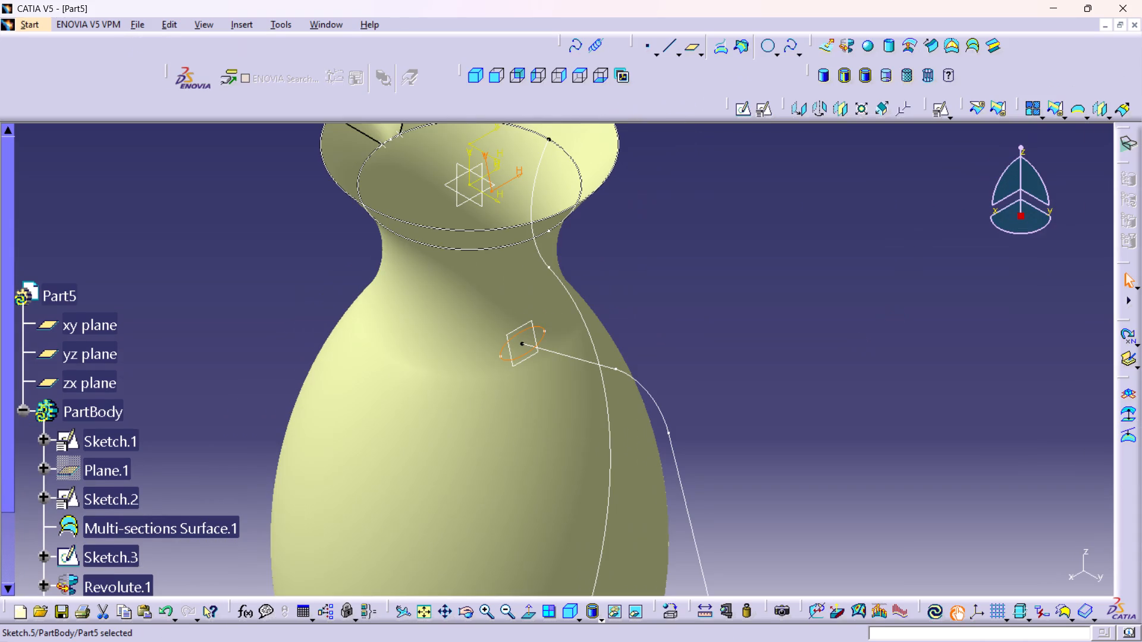
click(715, 317)
middle_drag(719, 282, 741, 340)
right_click(719, 282)
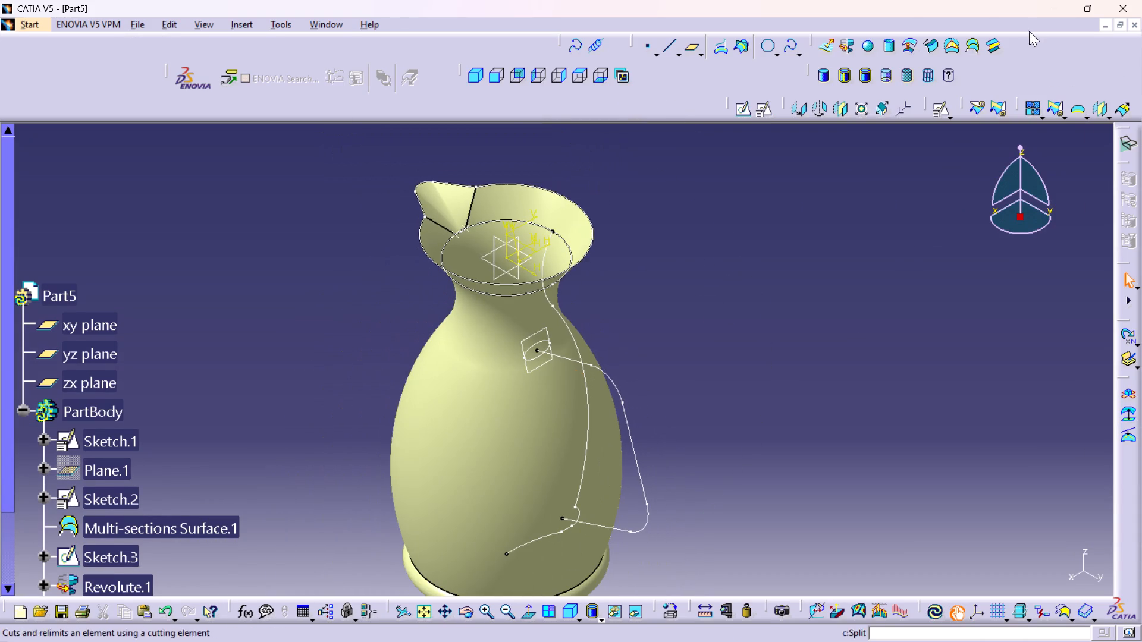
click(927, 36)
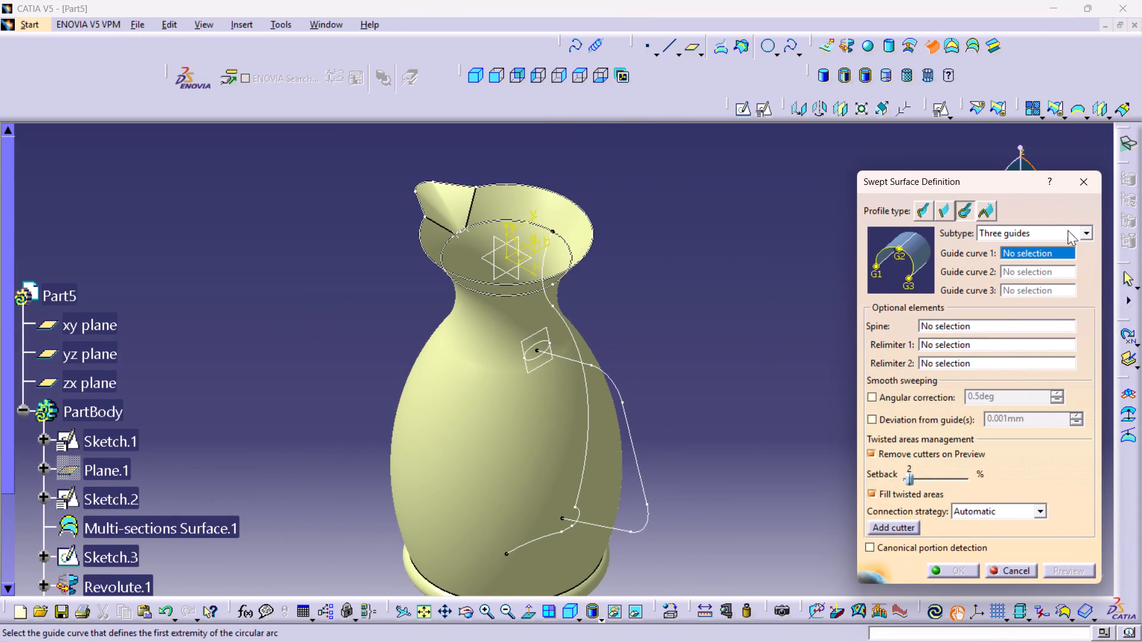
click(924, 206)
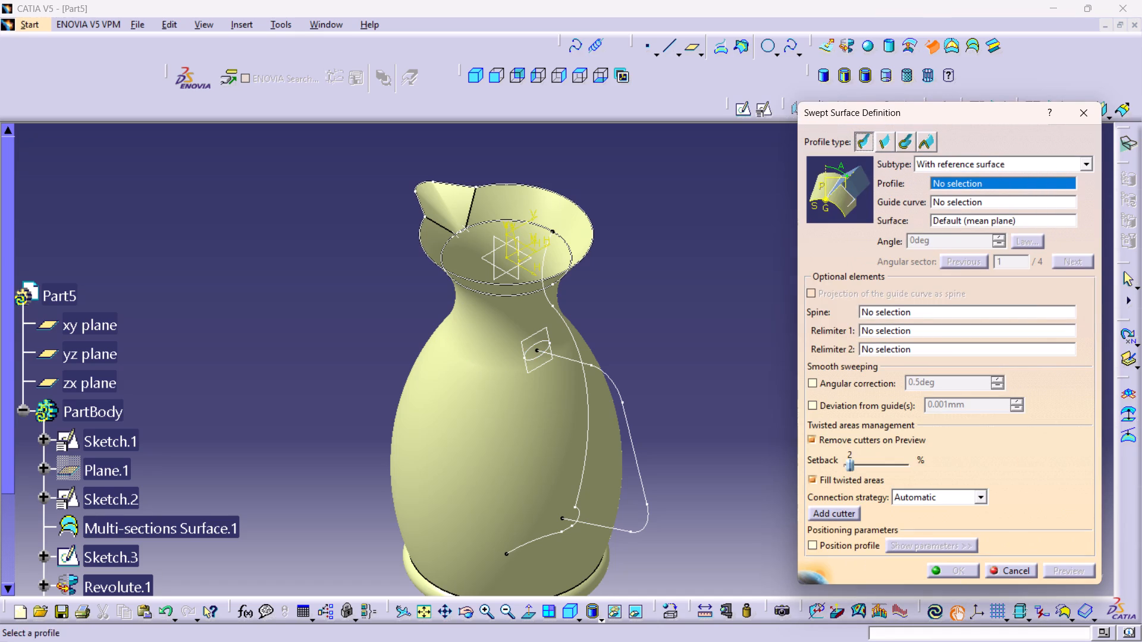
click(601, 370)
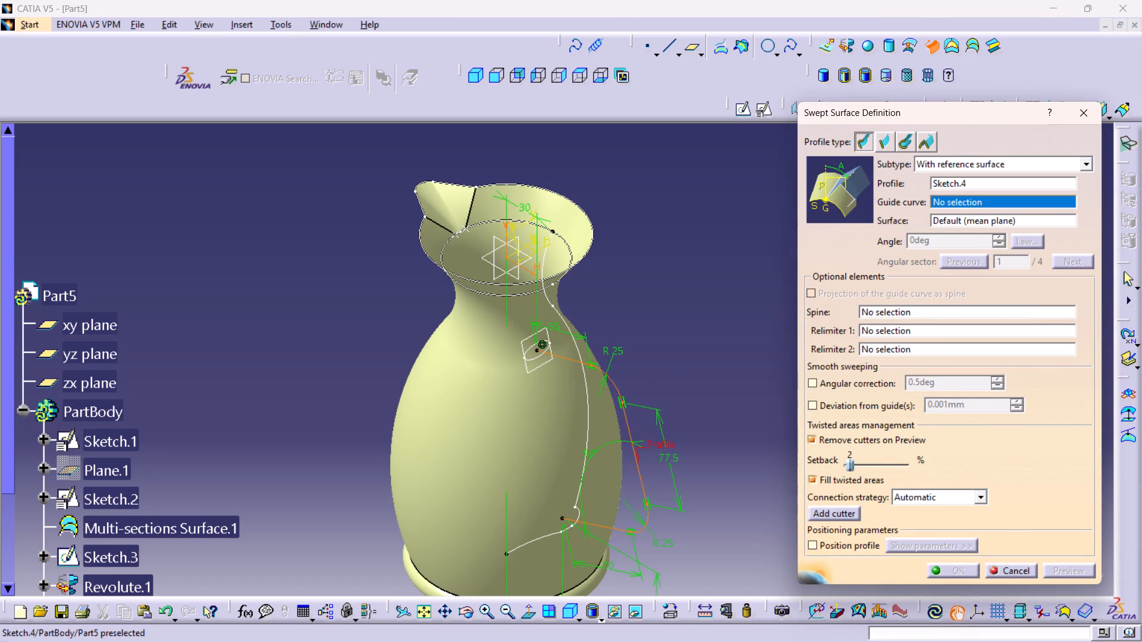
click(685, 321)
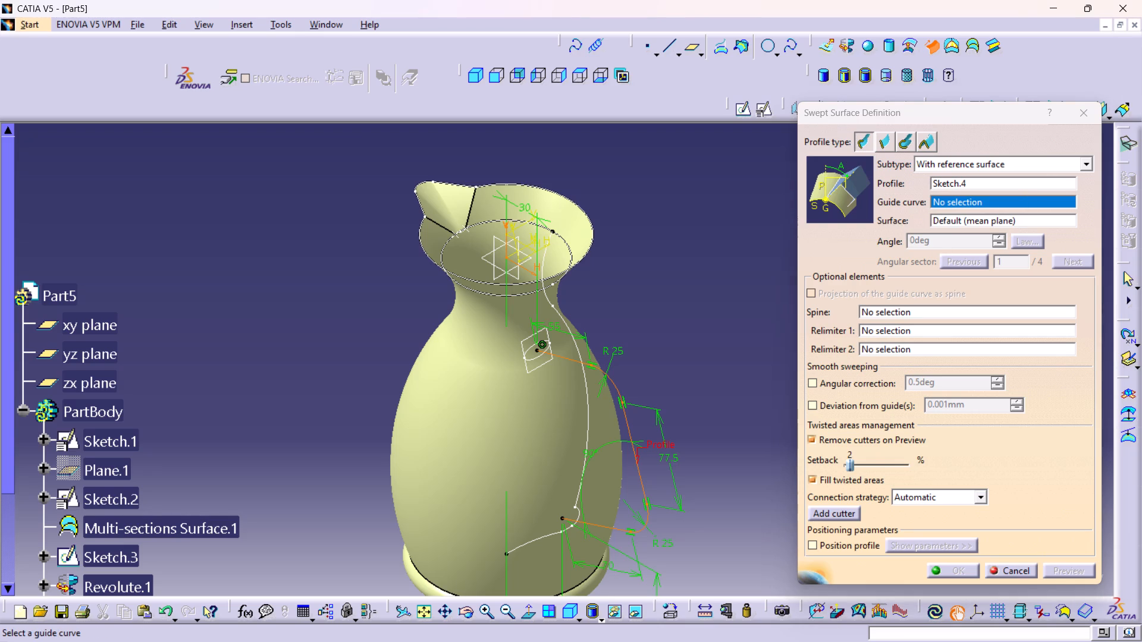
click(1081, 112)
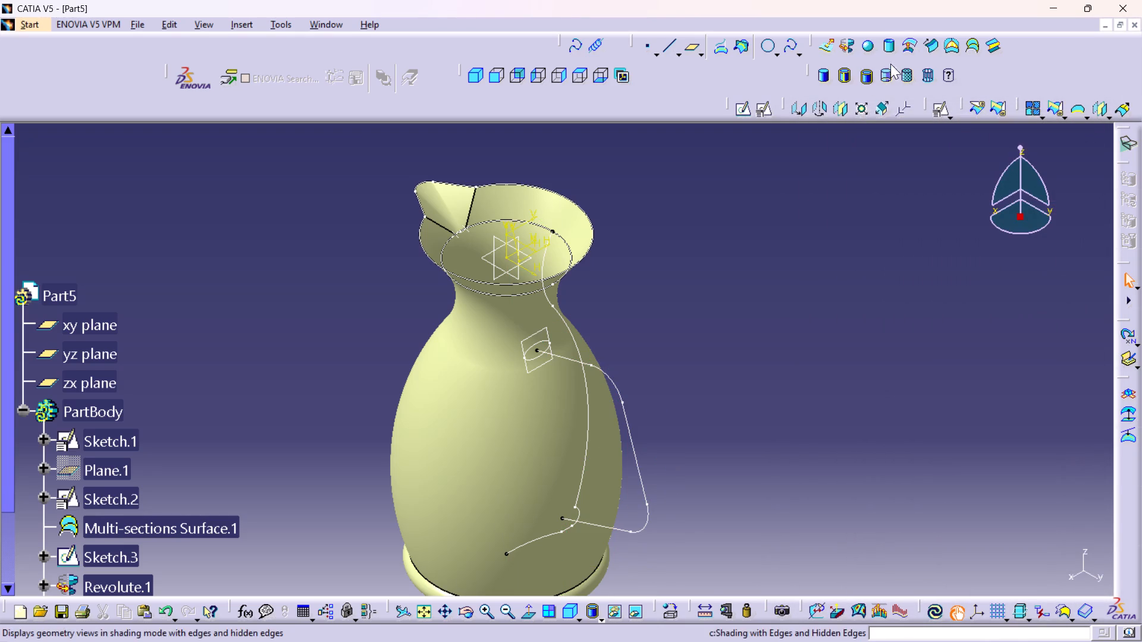
Sweep the elliptical section (Sketch.5) along the handle path (Sketch.4) as an explicit-profile surface with the default mean plane as reference.
click(929, 36)
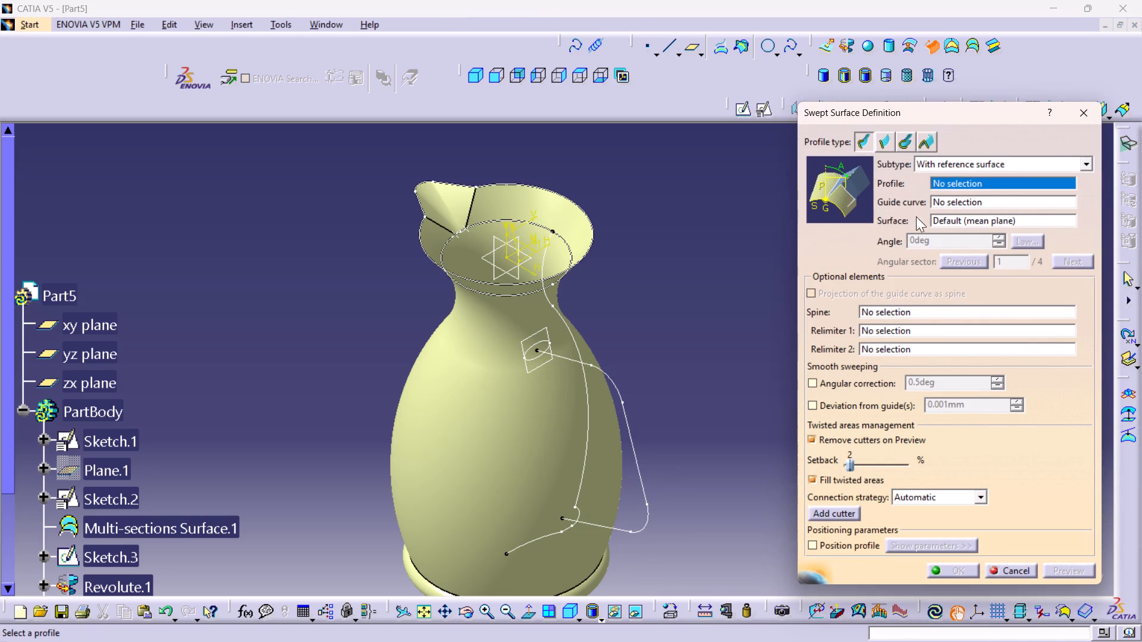
click(531, 347)
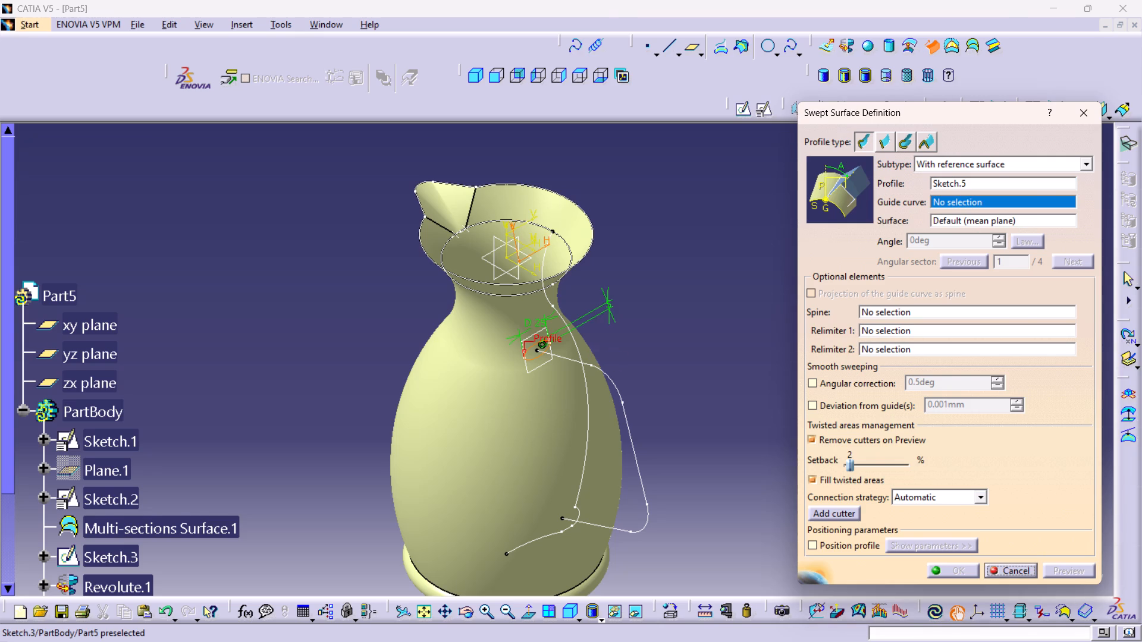
click(615, 388)
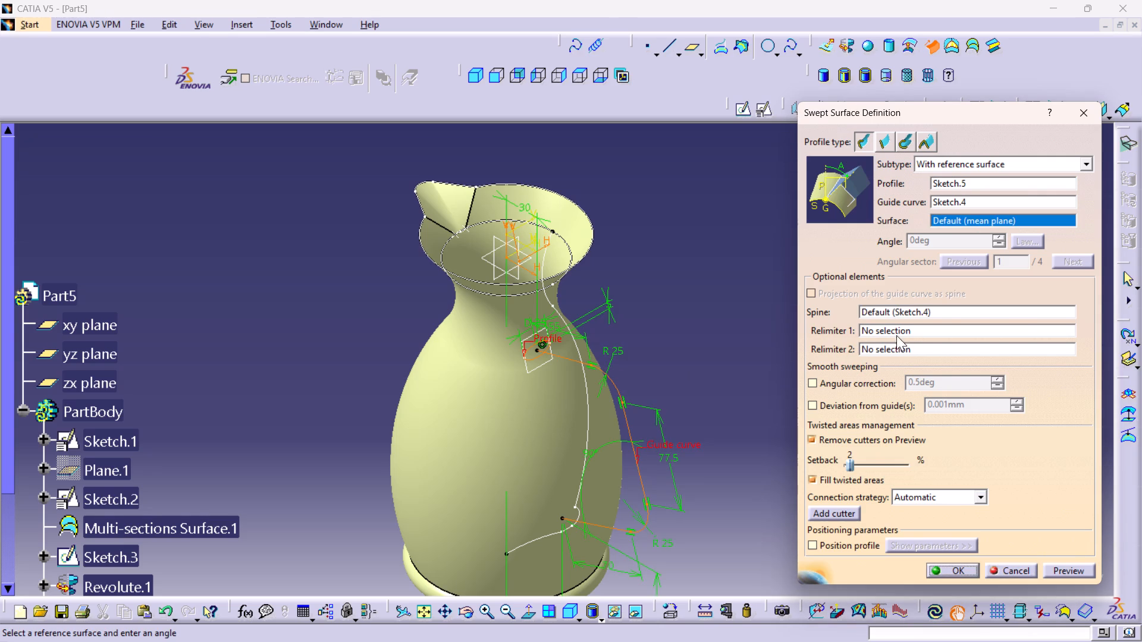
click(1047, 574)
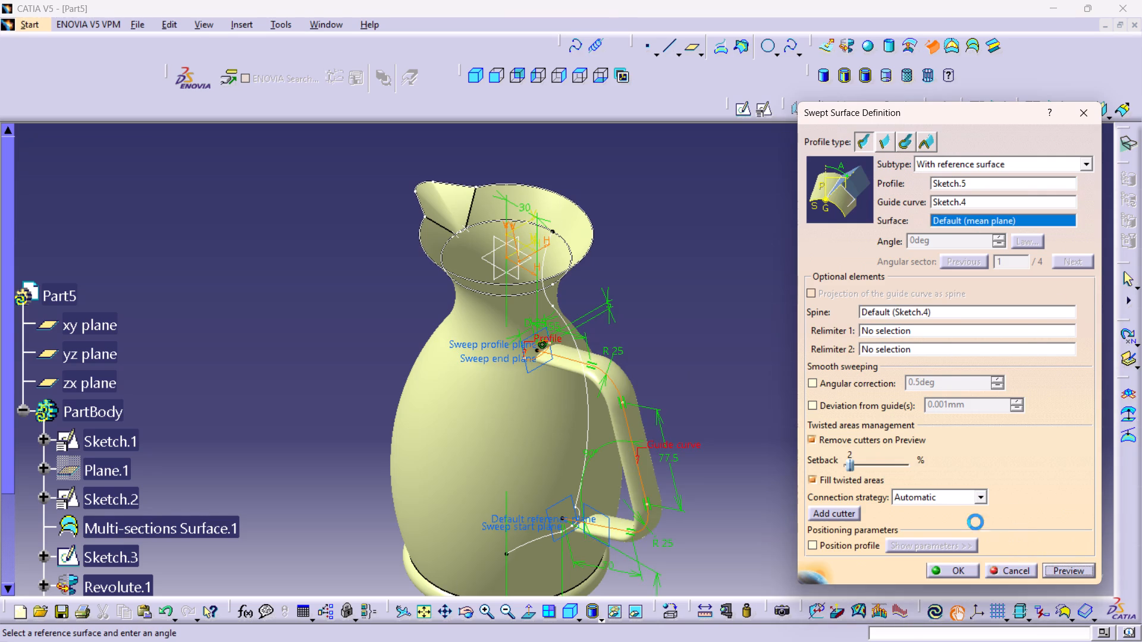
middle_drag(719, 397, 710, 293)
scroll(626, 385, up, 1)
middle_drag(626, 385, 688, 307)
right_drag(626, 384, 688, 307)
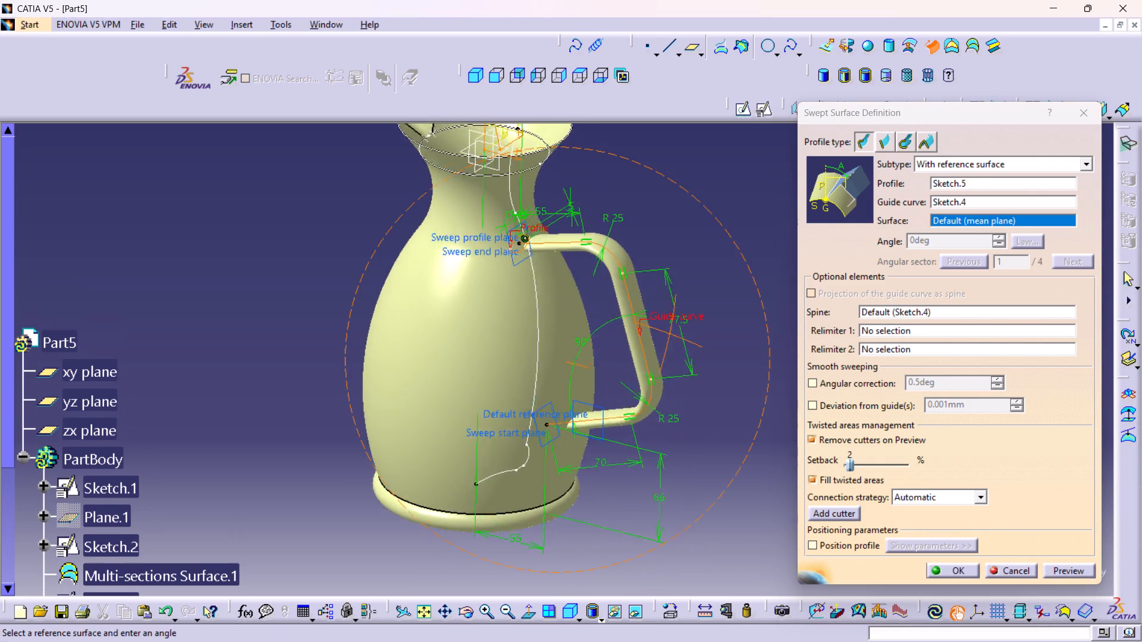
right_drag(688, 307, 632, 278)
middle_drag(688, 307, 632, 278)
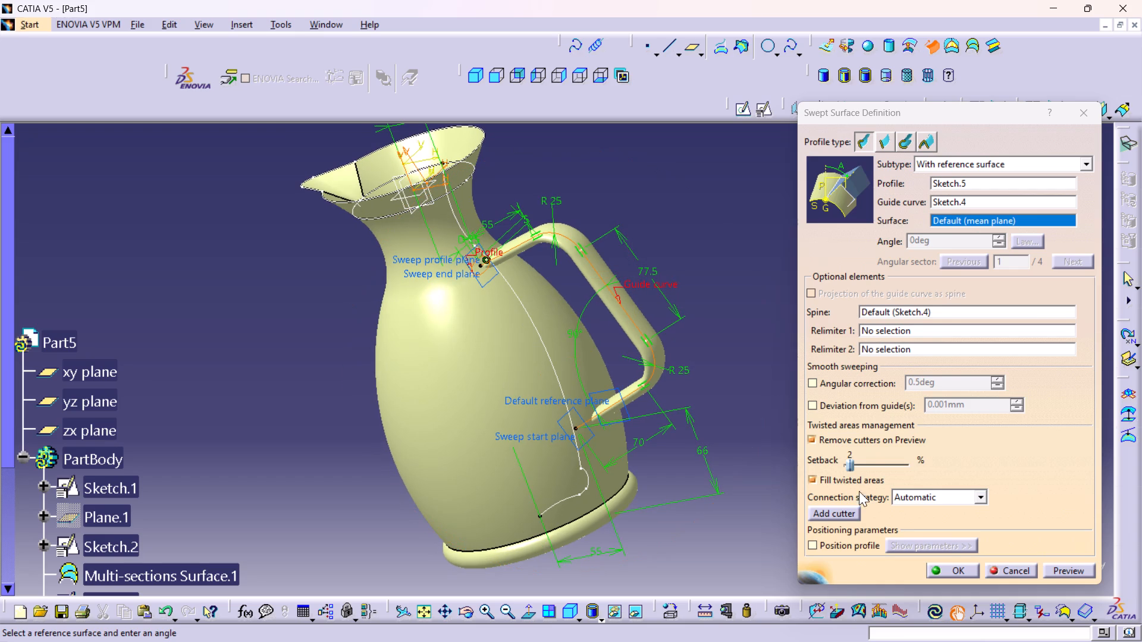
click(937, 564)
click(761, 382)
Hide the body profile Sketch.3 and the rim sketches Sketch.2 and Sketch.1.
middle_drag(639, 312, 614, 434)
right_drag(639, 312, 614, 434)
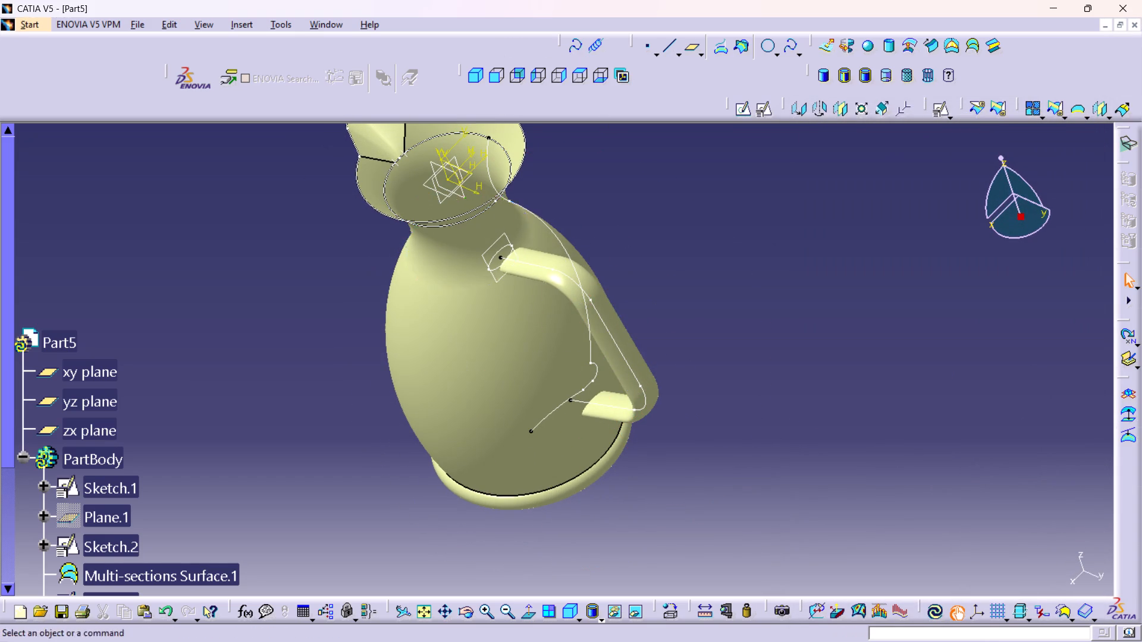
scroll(112, 376, down, 4)
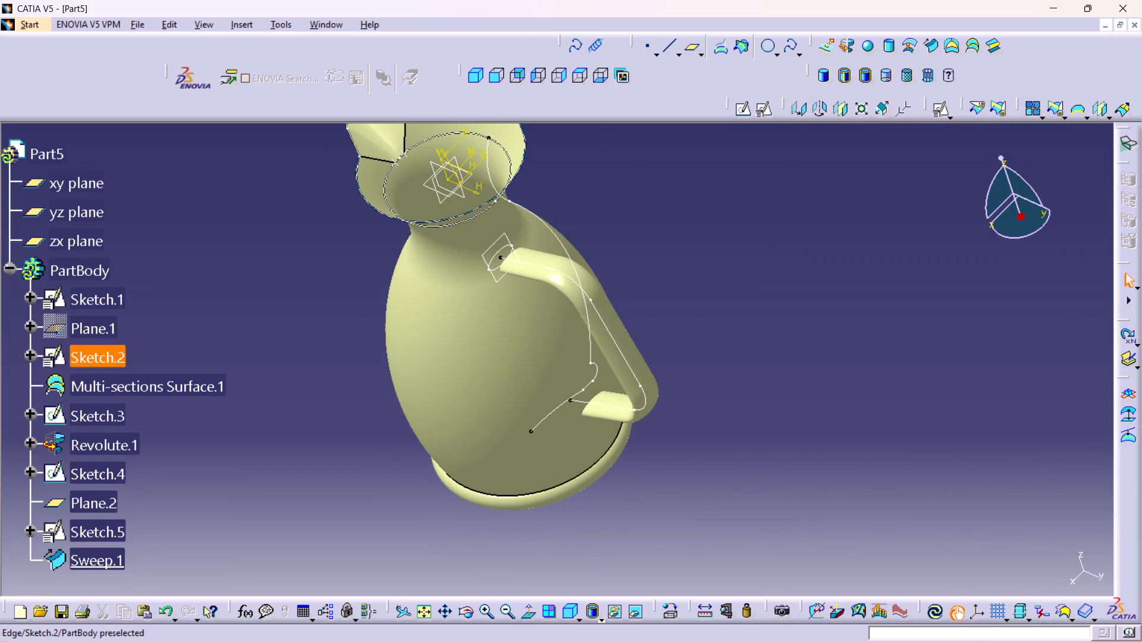
right_click(103, 405)
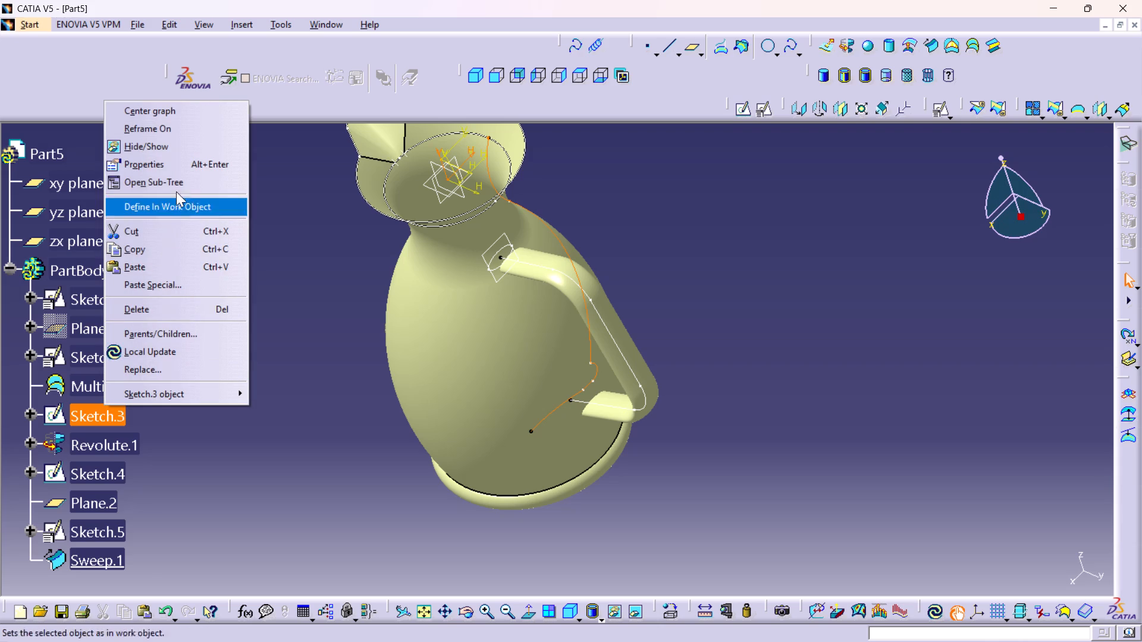
click(145, 150)
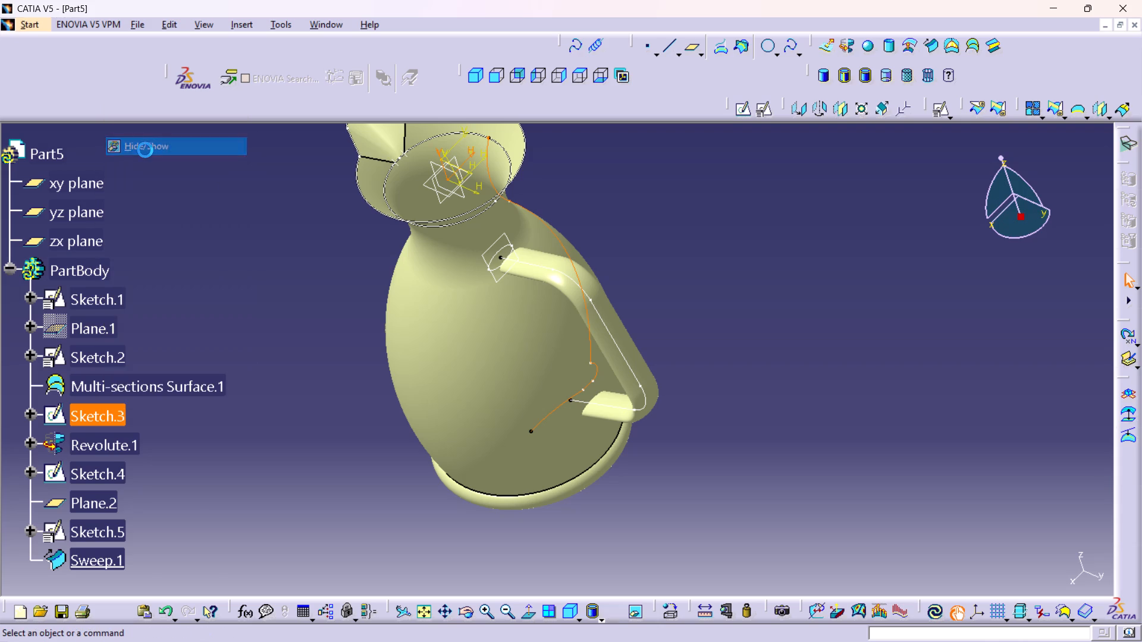
click(473, 78)
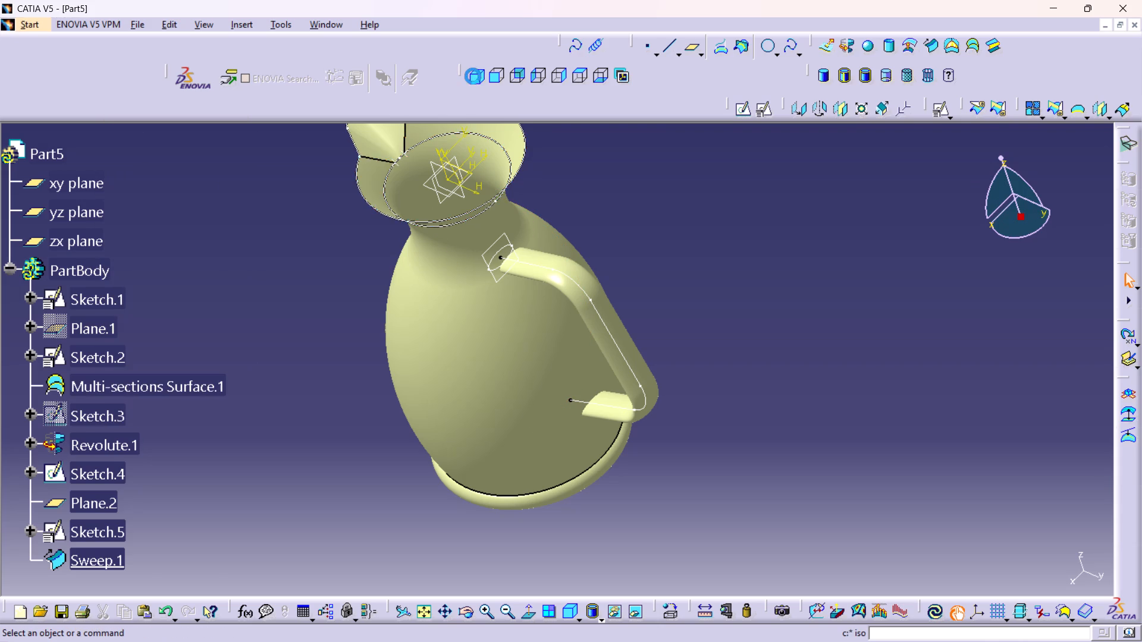
middle_drag(629, 231, 636, 267)
right_click(628, 230)
middle_drag(635, 237, 649, 274)
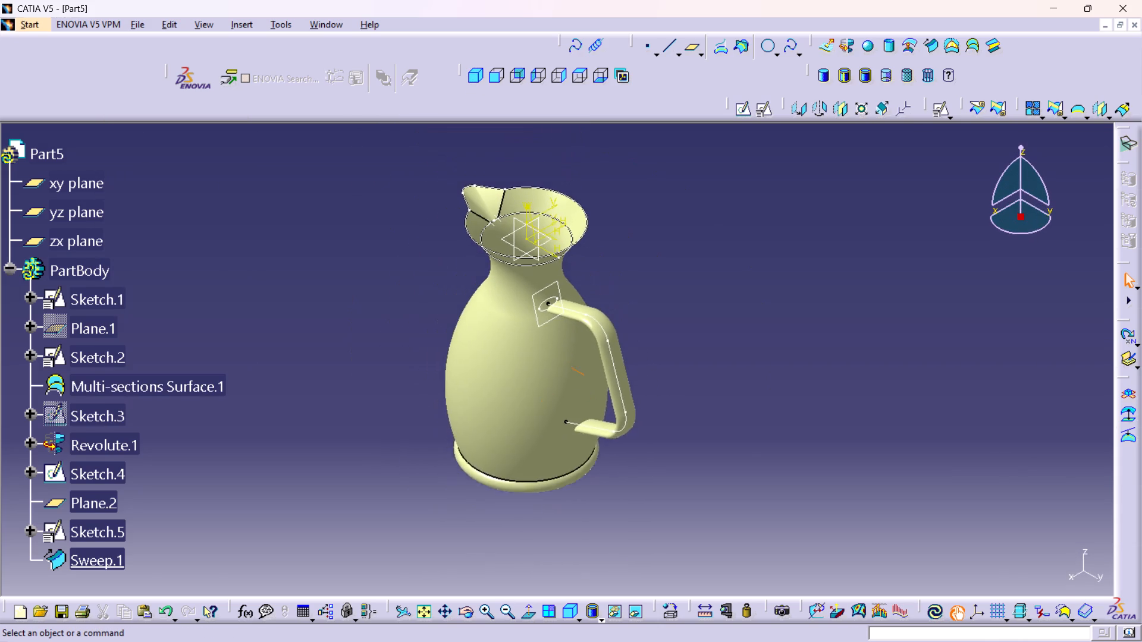
middle_drag(649, 274, 651, 286)
right_click(105, 358)
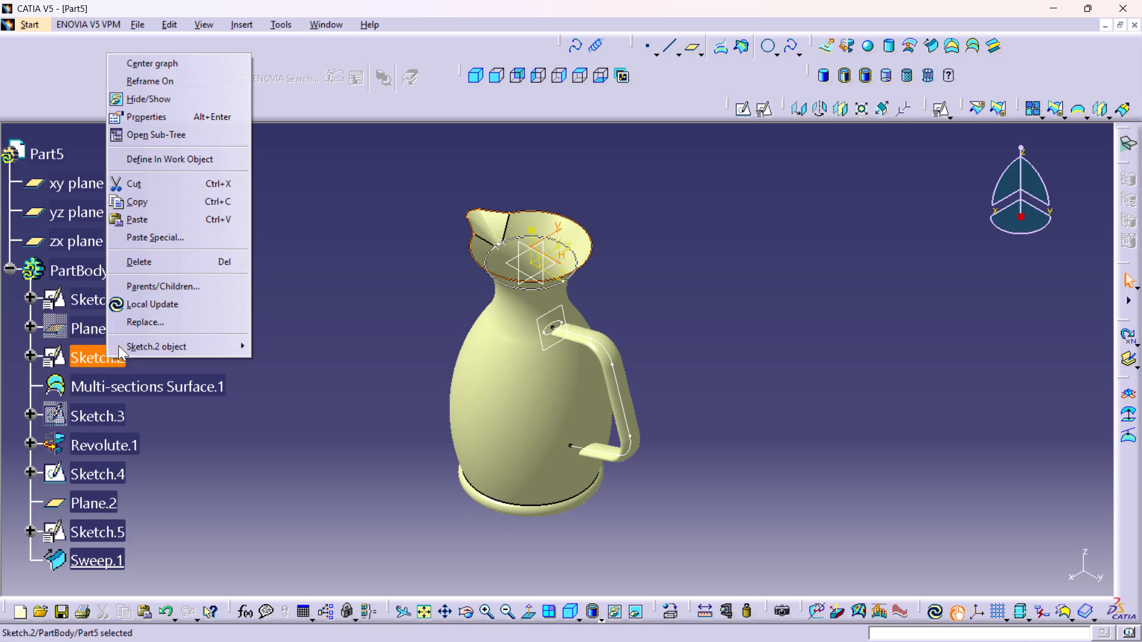
click(153, 93)
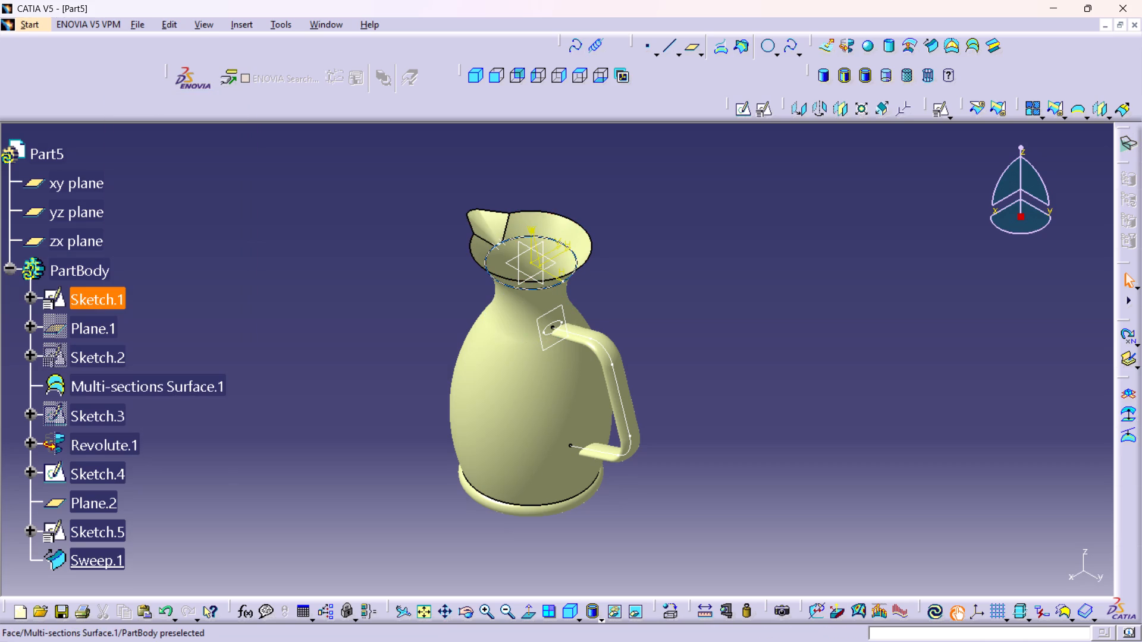
right_click(98, 299)
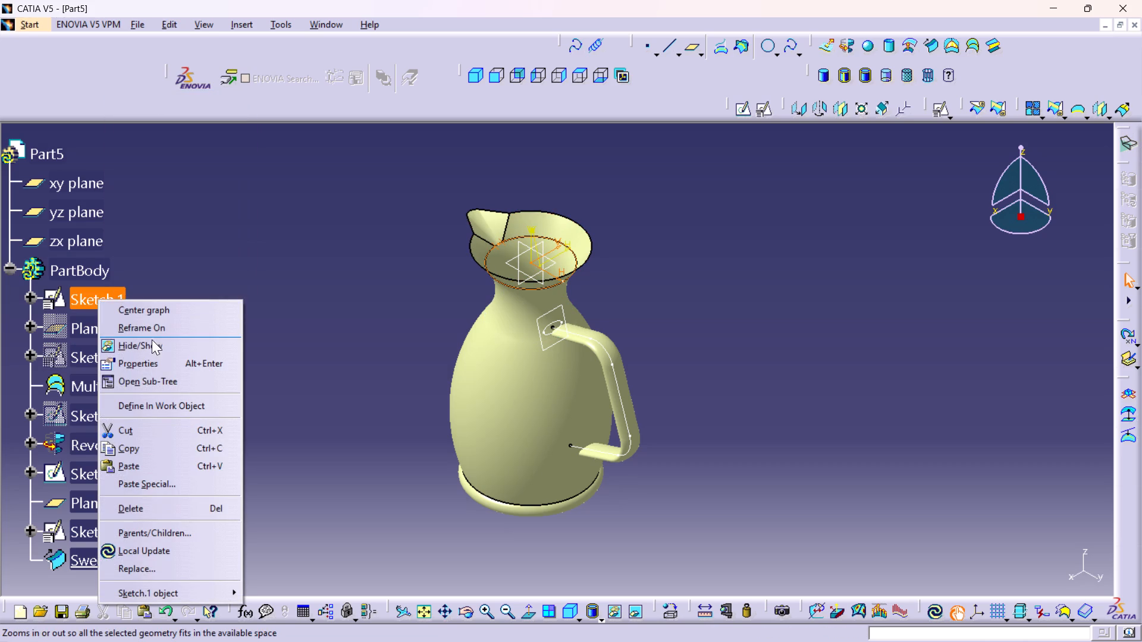
click(145, 347)
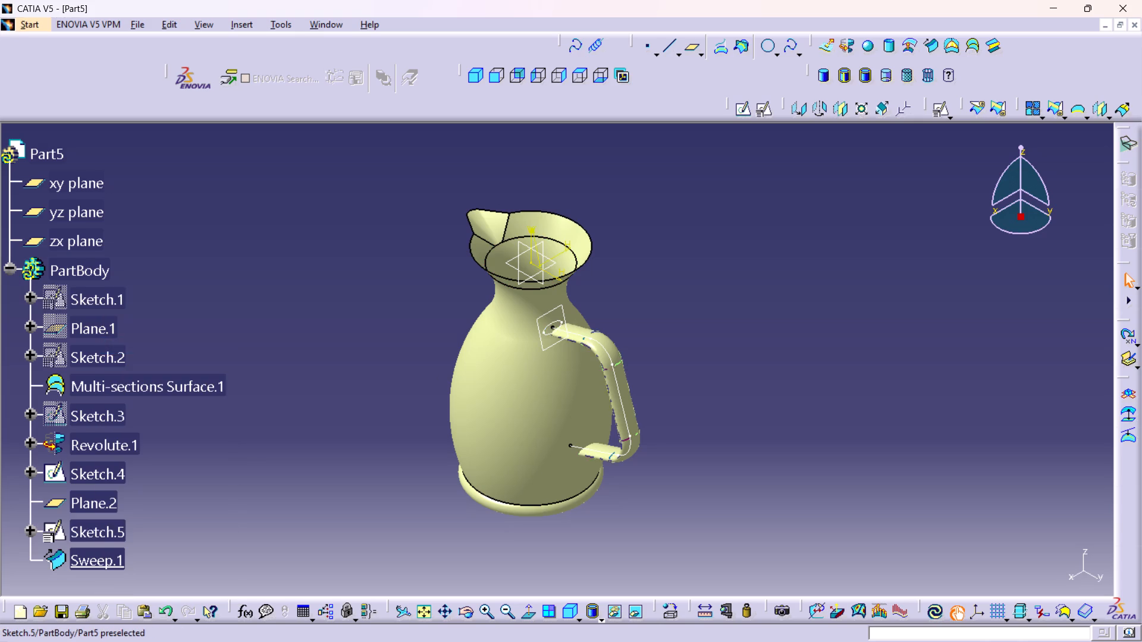
Hide the handle's construction geometry: section Sketch.5, Plane.2 and path Sketch.4.
right_click(93, 540)
click(139, 286)
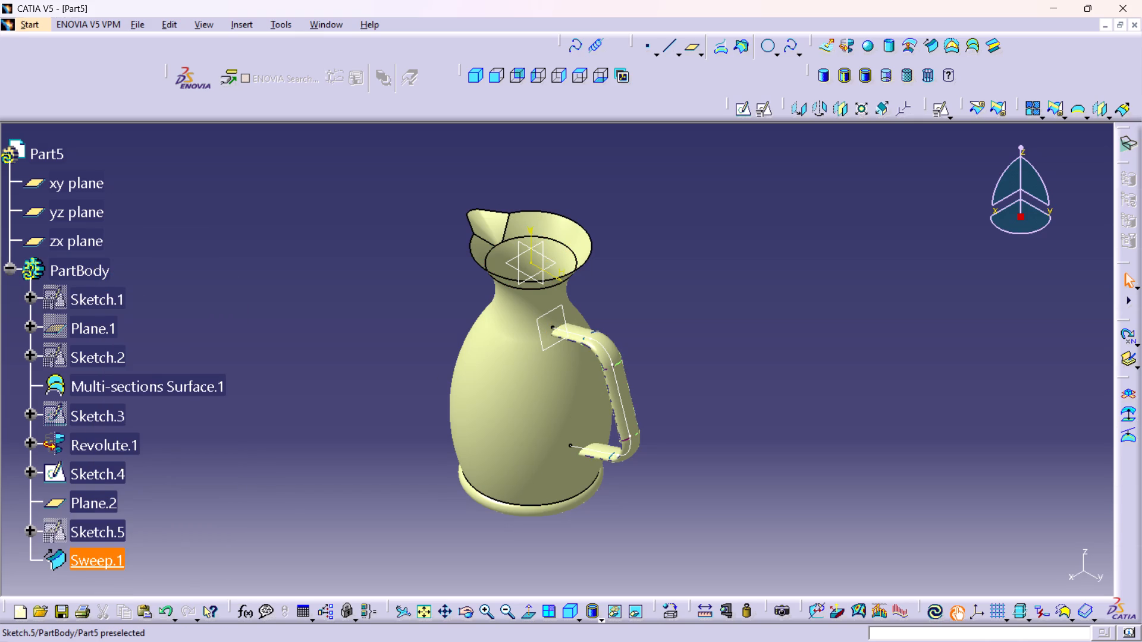
right_click(89, 508)
click(135, 249)
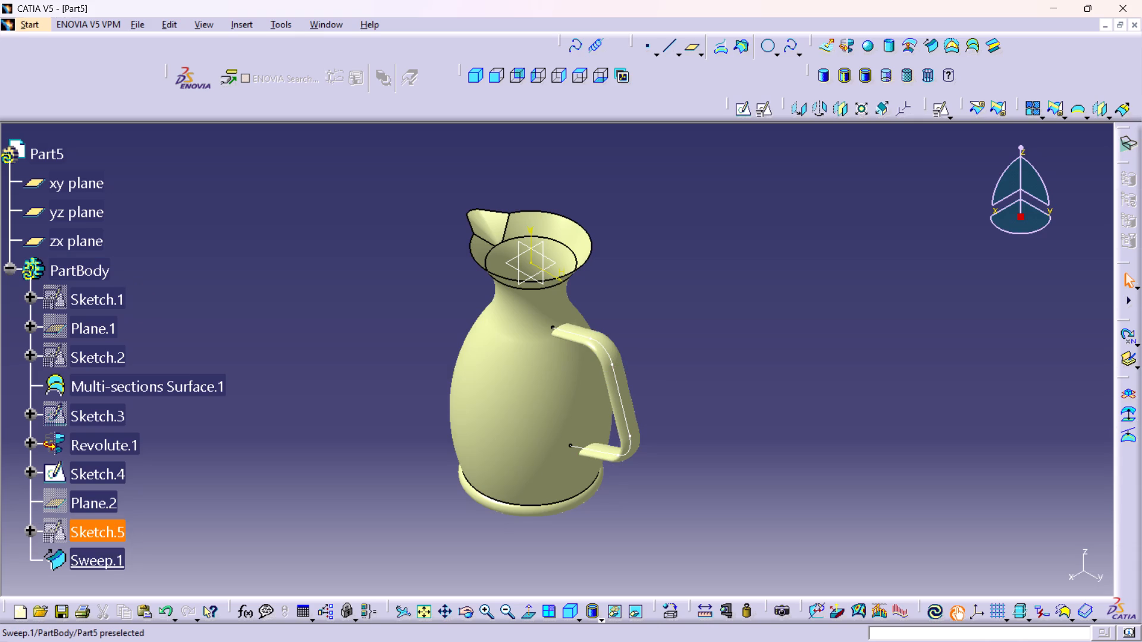
middle_click(92, 523)
scroll(86, 496, down, 1)
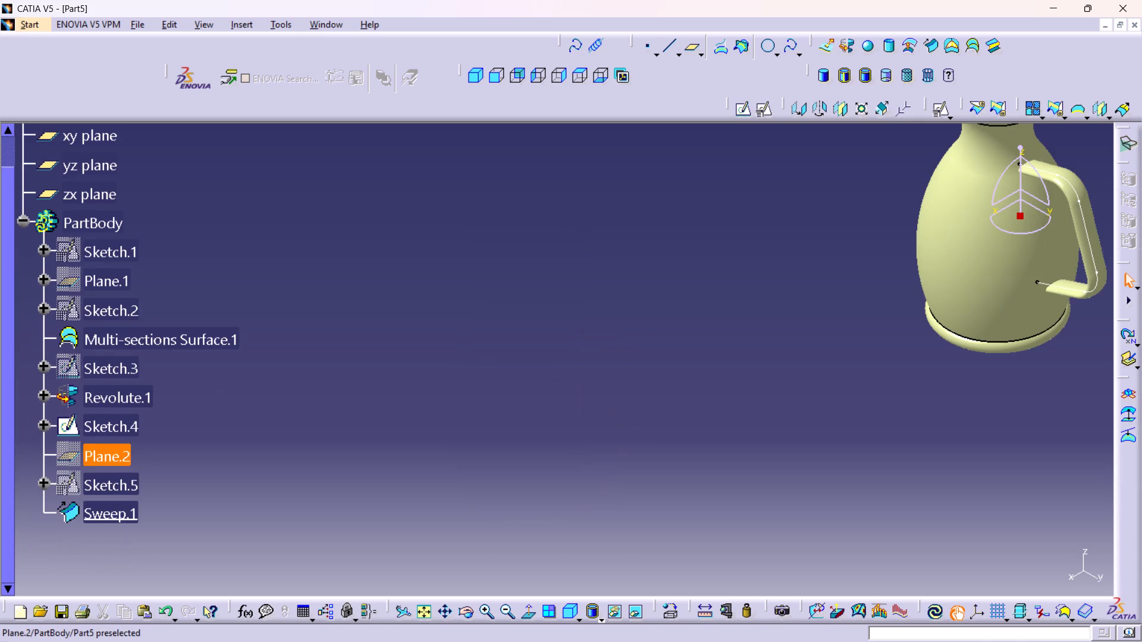
right_click(93, 430)
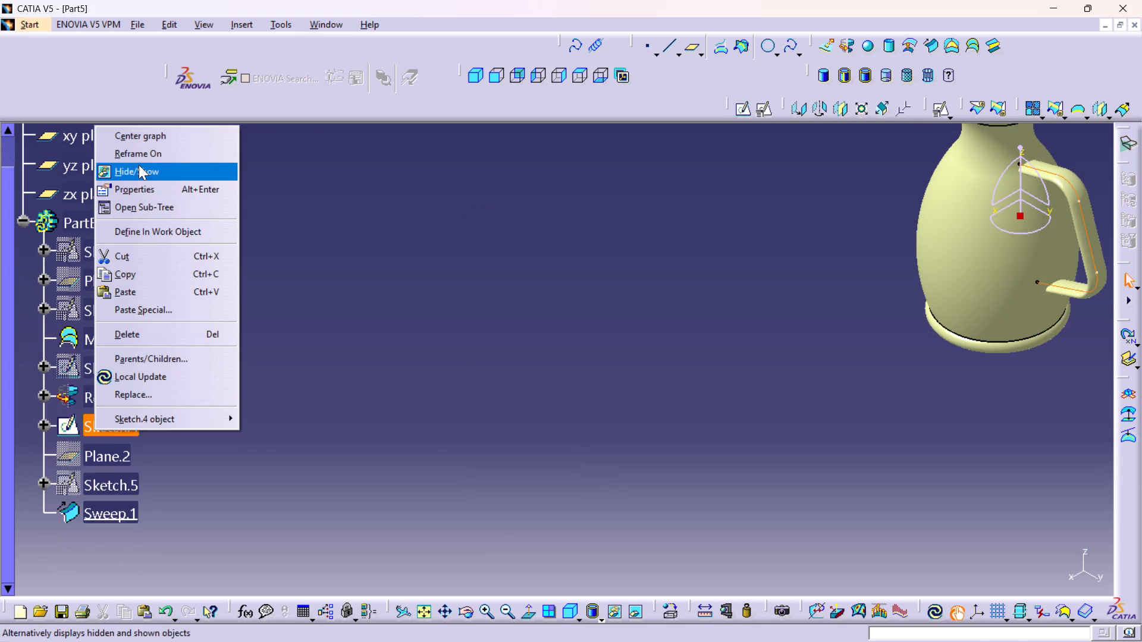
click(136, 168)
click(472, 76)
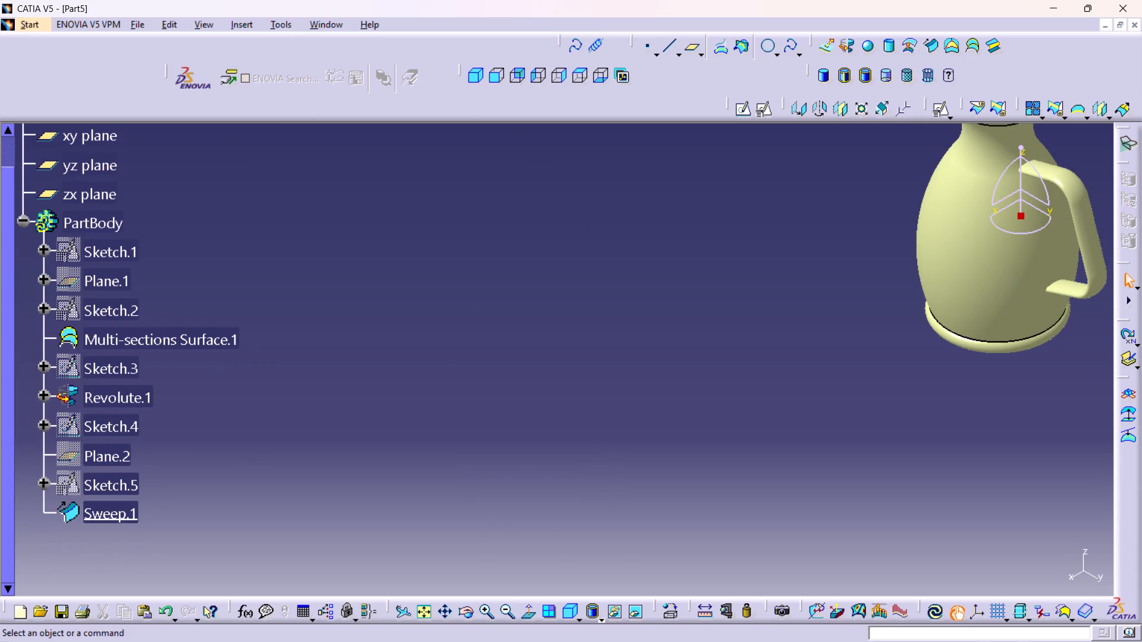
click(422, 616)
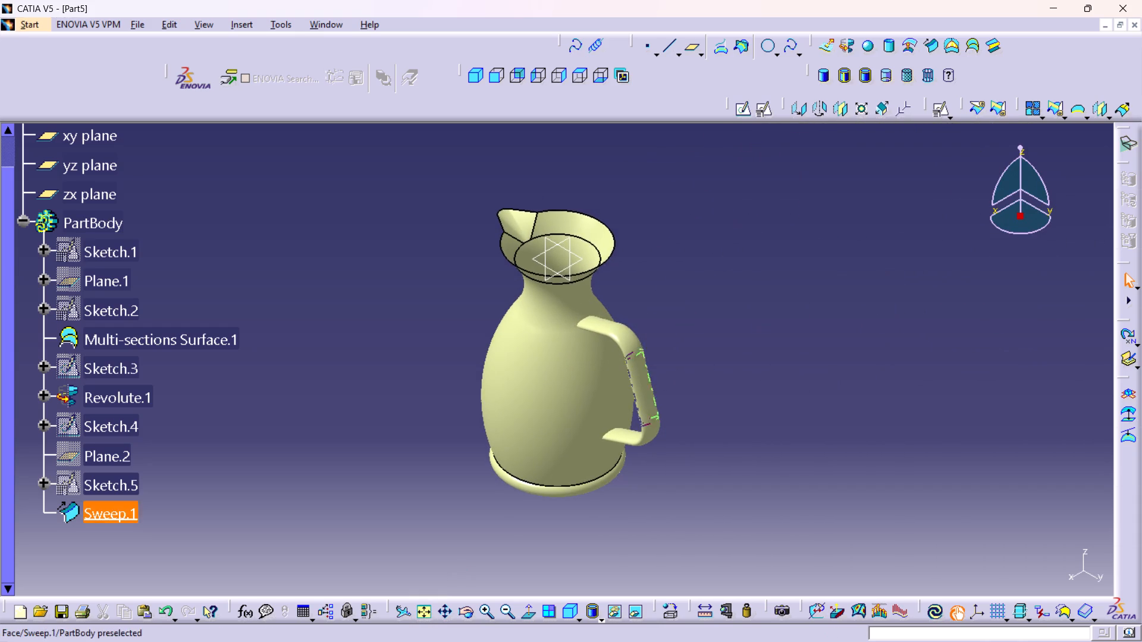
Display the jug shaded without edges and examine its rim, its handle and the interior where the handle enters the body.
click(824, 79)
middle_drag(714, 334, 750, 228)
right_drag(714, 334, 750, 228)
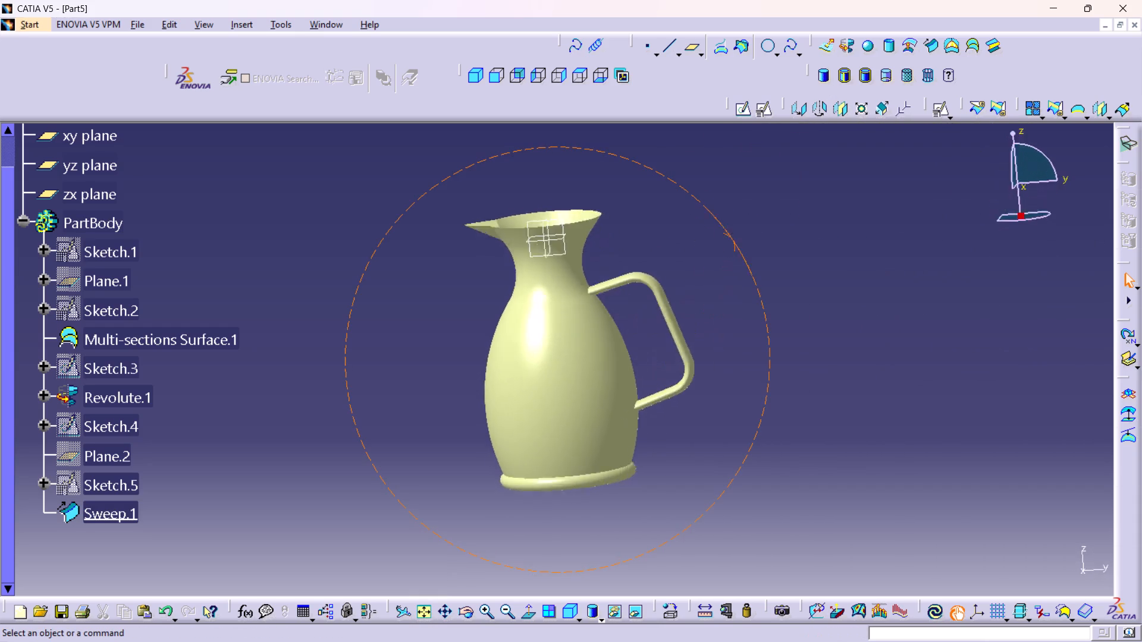
middle_drag(750, 228, 676, 481)
right_drag(750, 228, 676, 481)
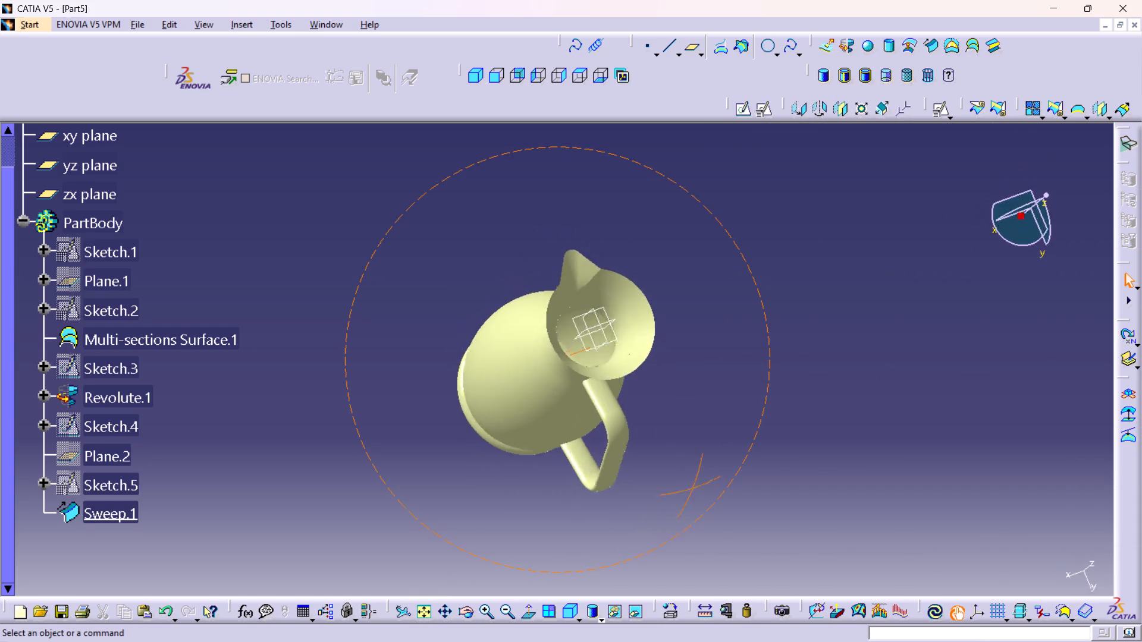
right_drag(676, 481, 594, 564)
middle_drag(676, 481, 592, 564)
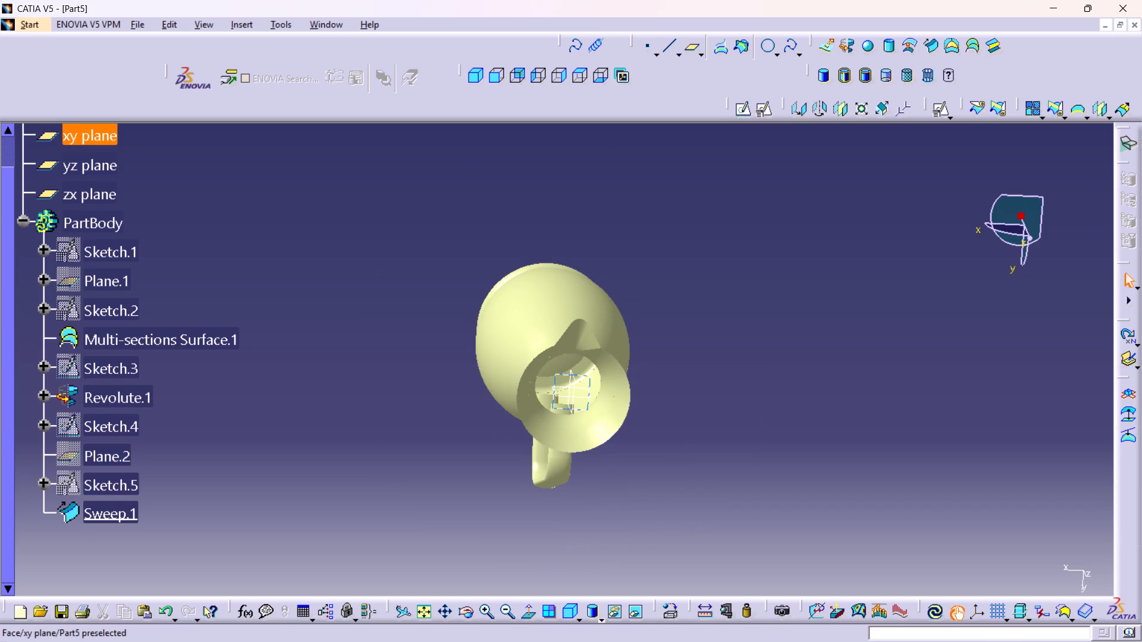
middle_drag(567, 410, 538, 319)
right_click(567, 410)
middle_drag(521, 507, 469, 495)
right_drag(521, 507, 469, 495)
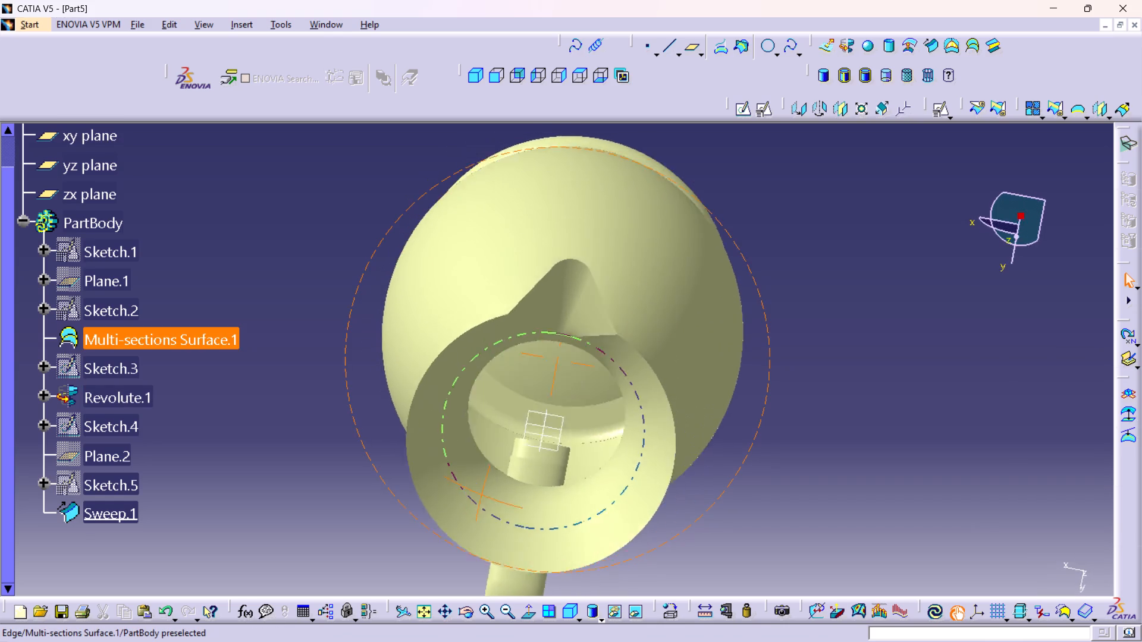
middle_drag(469, 495, 448, 512)
right_drag(469, 495, 448, 512)
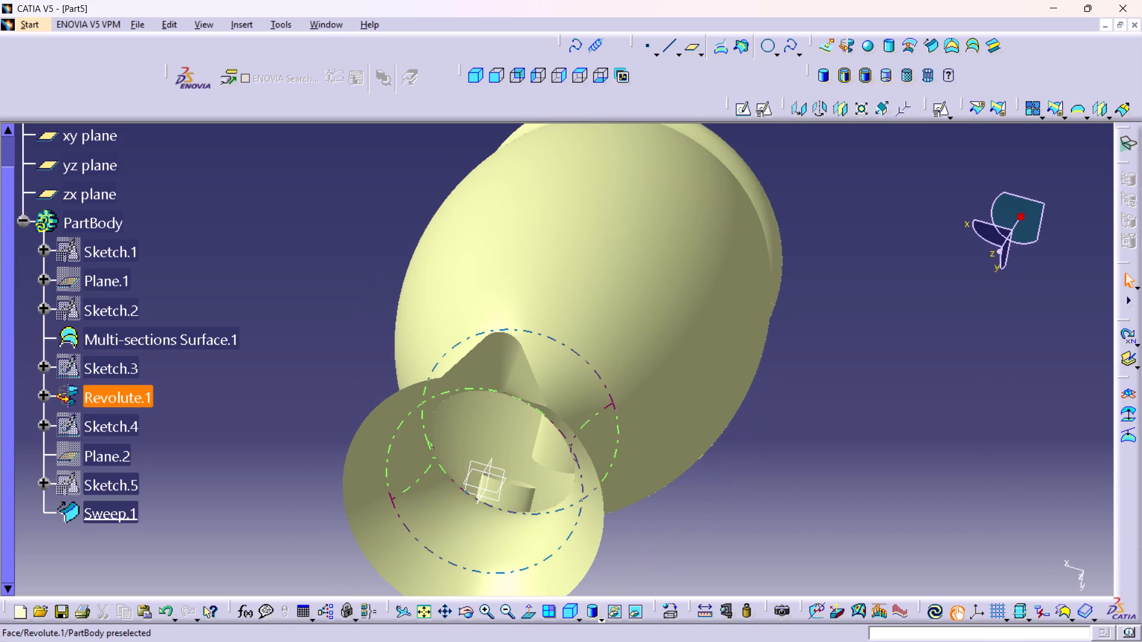
middle_drag(443, 508, 440, 427)
right_click(443, 508)
middle_drag(450, 490, 491, 429)
right_drag(450, 490, 491, 429)
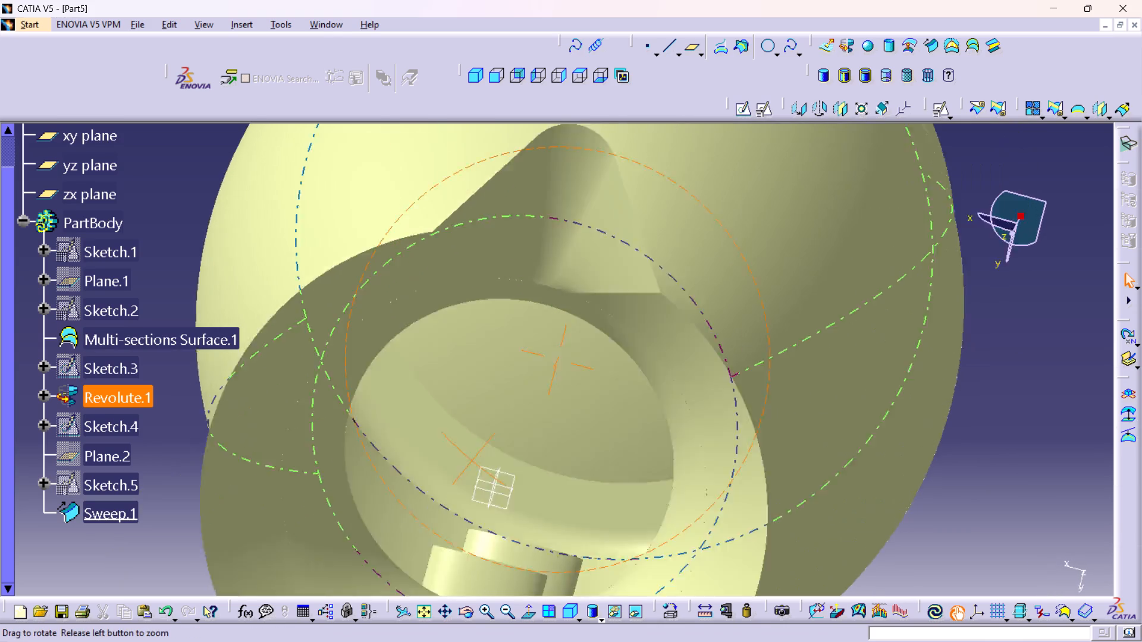
right_drag(491, 429, 469, 465)
middle_drag(491, 429, 469, 465)
middle_drag(498, 459, 493, 333)
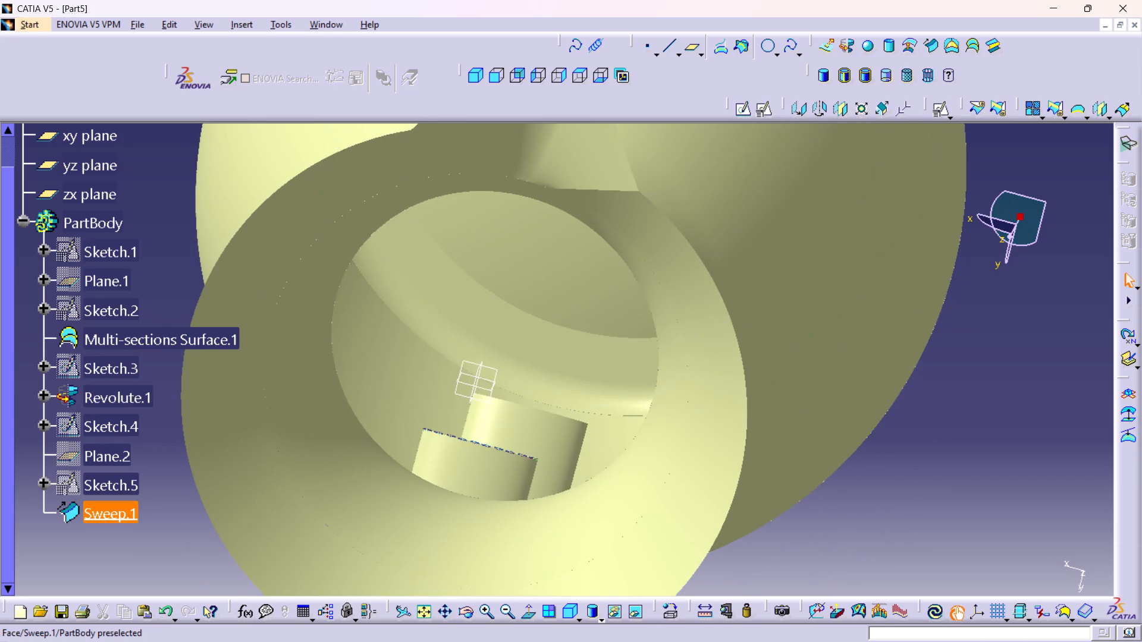
middle_drag(498, 456, 509, 479)
right_drag(498, 456, 509, 479)
Set the display mode to shading with edges.
click(845, 73)
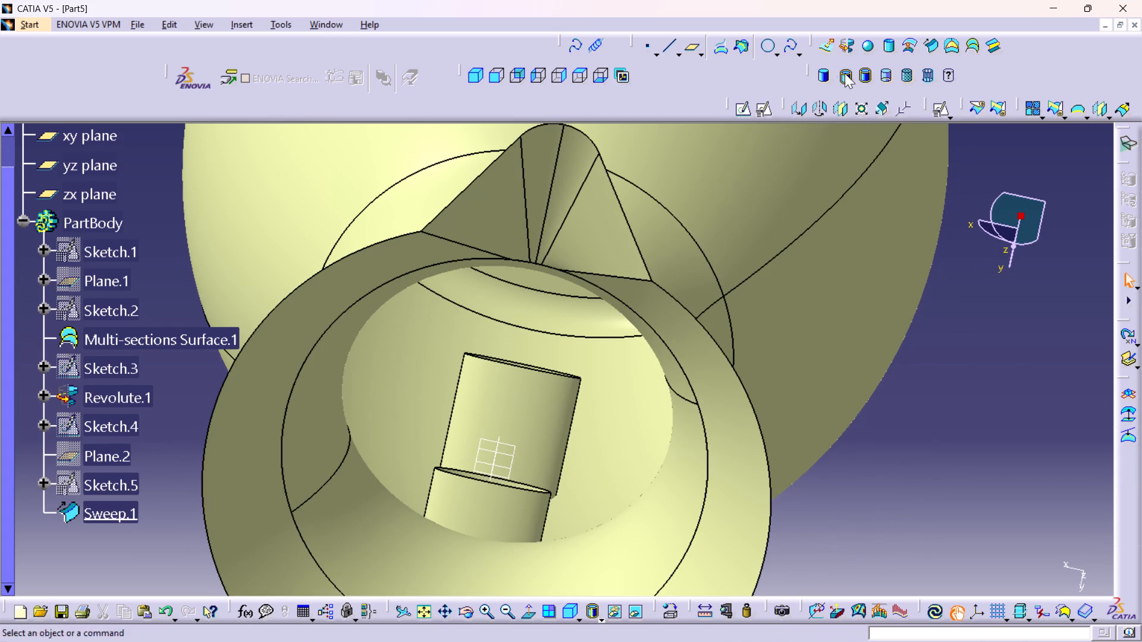
Split the handle Sweep.1 with the body Revolute.1, keeping the part of the handle outside the jug.
middle_drag(548, 600, 518, 528)
right_drag(543, 585, 518, 528)
middle_drag(455, 561, 355, 371)
right_drag(455, 561, 355, 371)
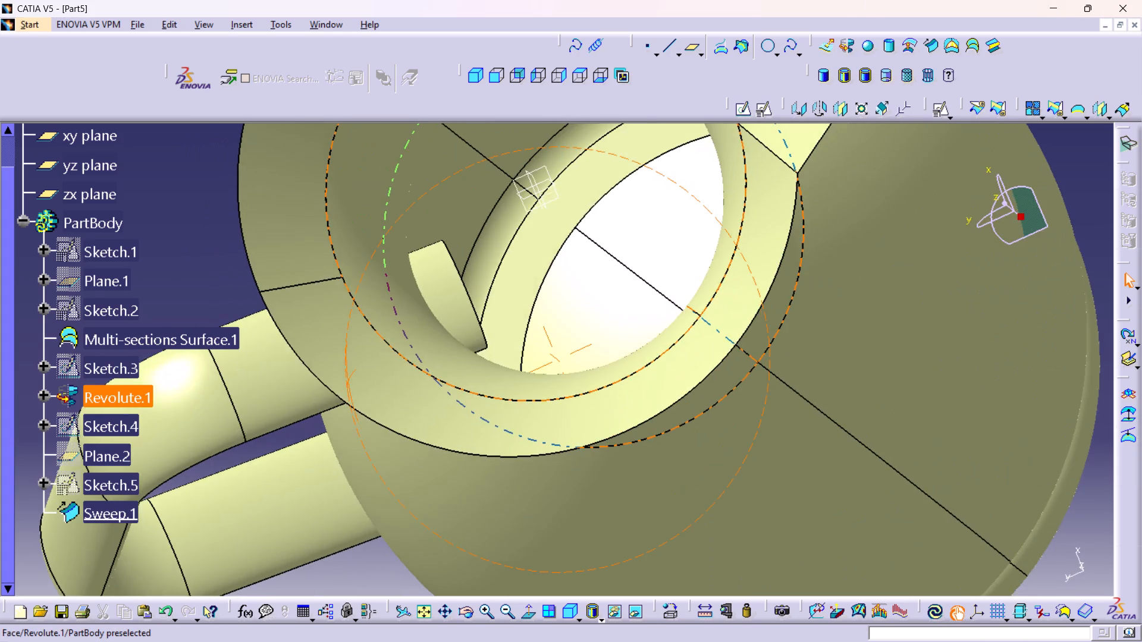
middle_drag(355, 371, 309, 341)
right_drag(355, 371, 309, 341)
middle_drag(372, 373, 373, 373)
right_drag(373, 373, 379, 377)
middle_drag(373, 373, 407, 404)
middle_drag(406, 386, 537, 377)
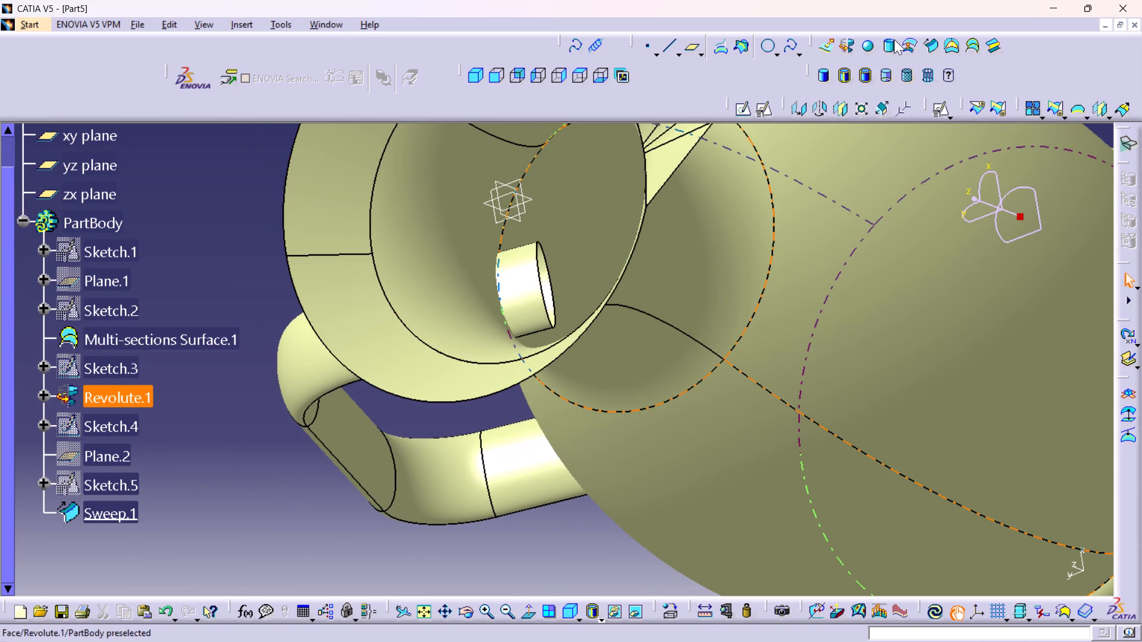
double_click(977, 106)
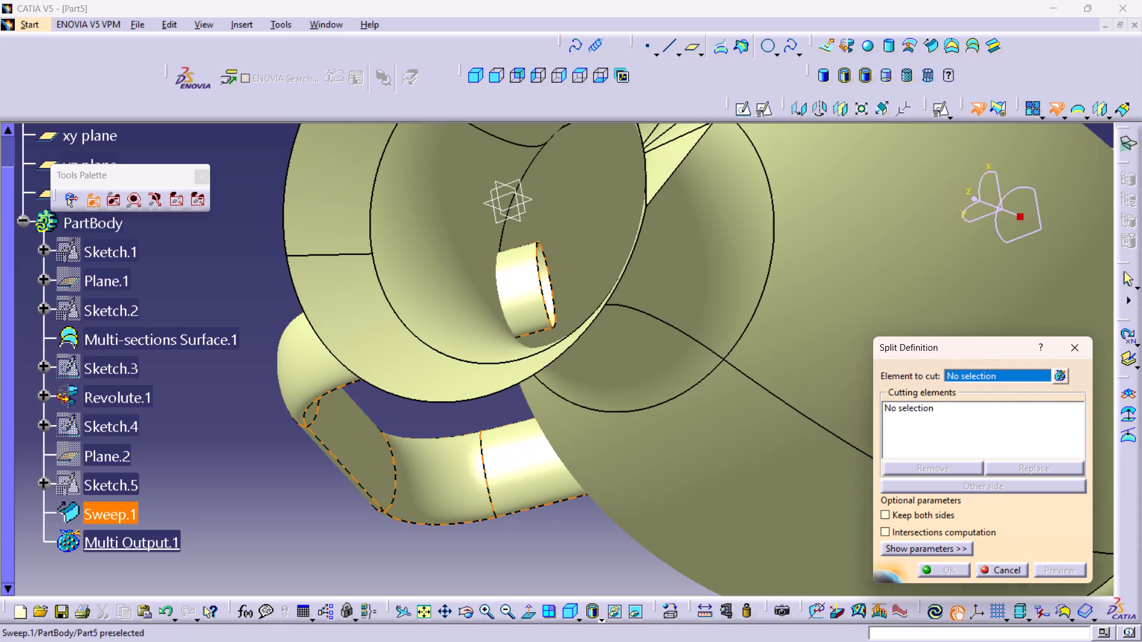
click(528, 283)
click(411, 292)
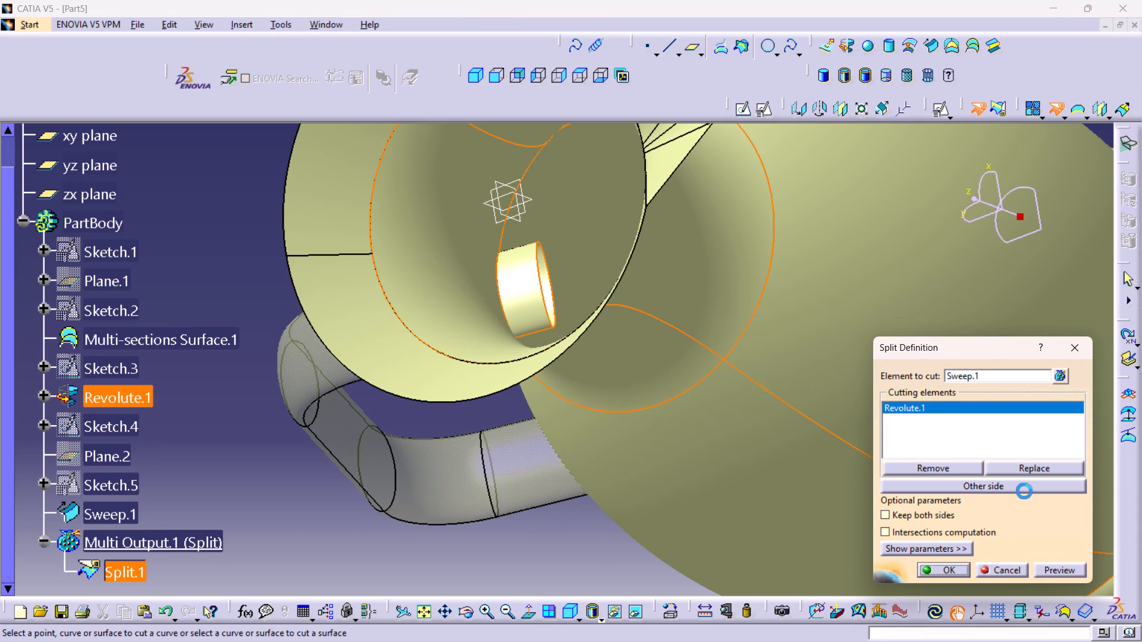
click(970, 486)
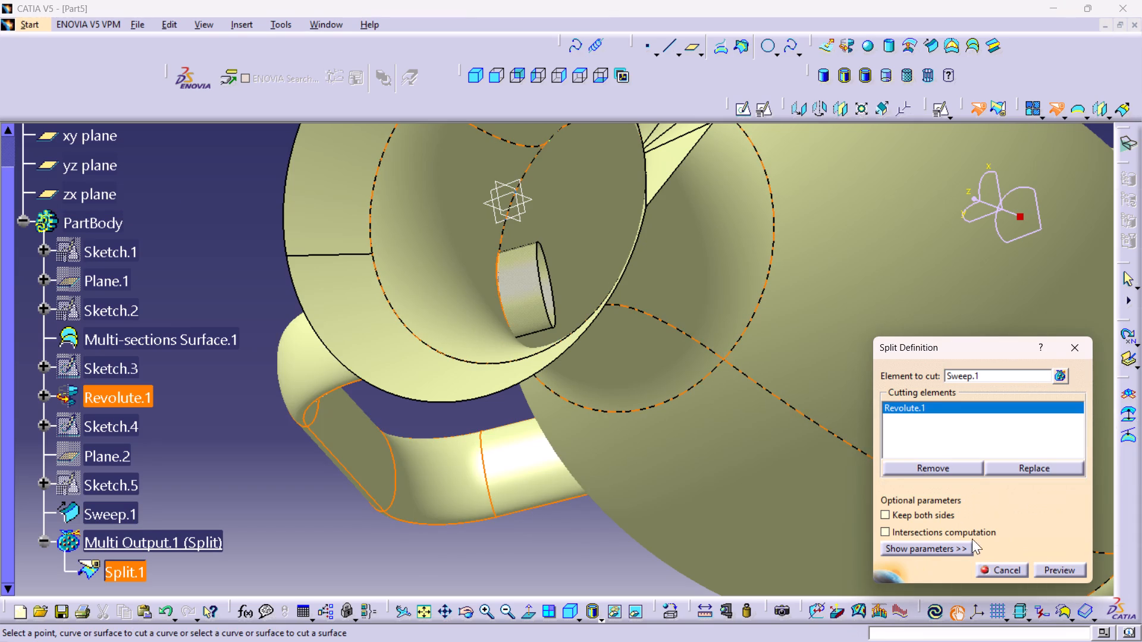
click(949, 572)
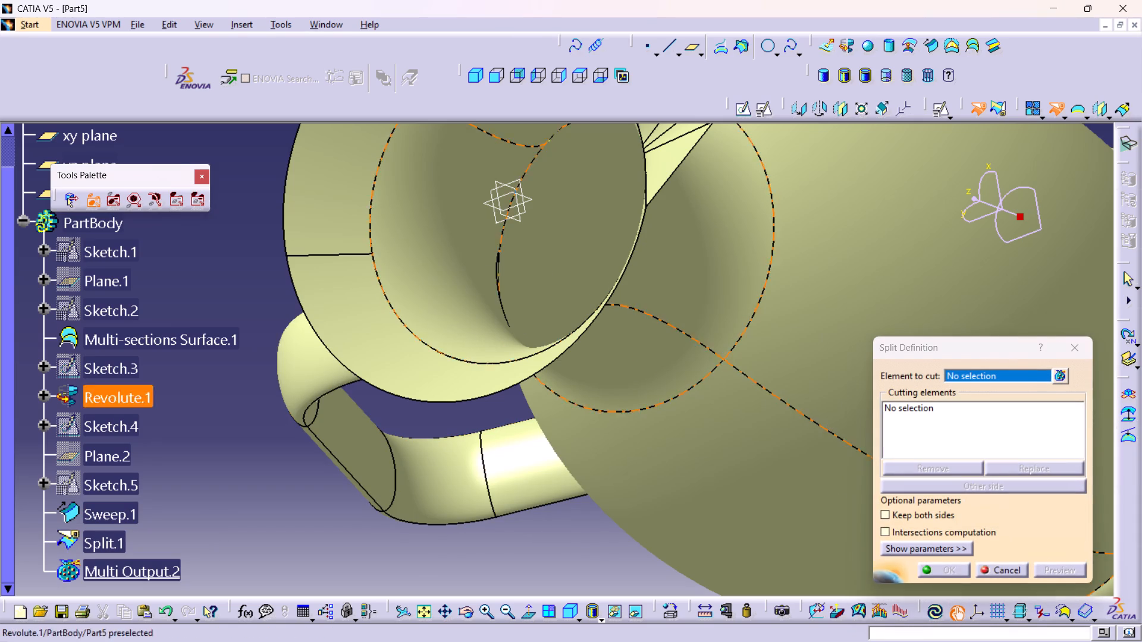
Examine the jug's interior and both handle joints from inside and outside, and leave the repeated Split command.
middle_drag(375, 245, 303, 298)
right_drag(375, 245, 303, 298)
middle_drag(444, 329, 432, 423)
right_drag(444, 329, 432, 423)
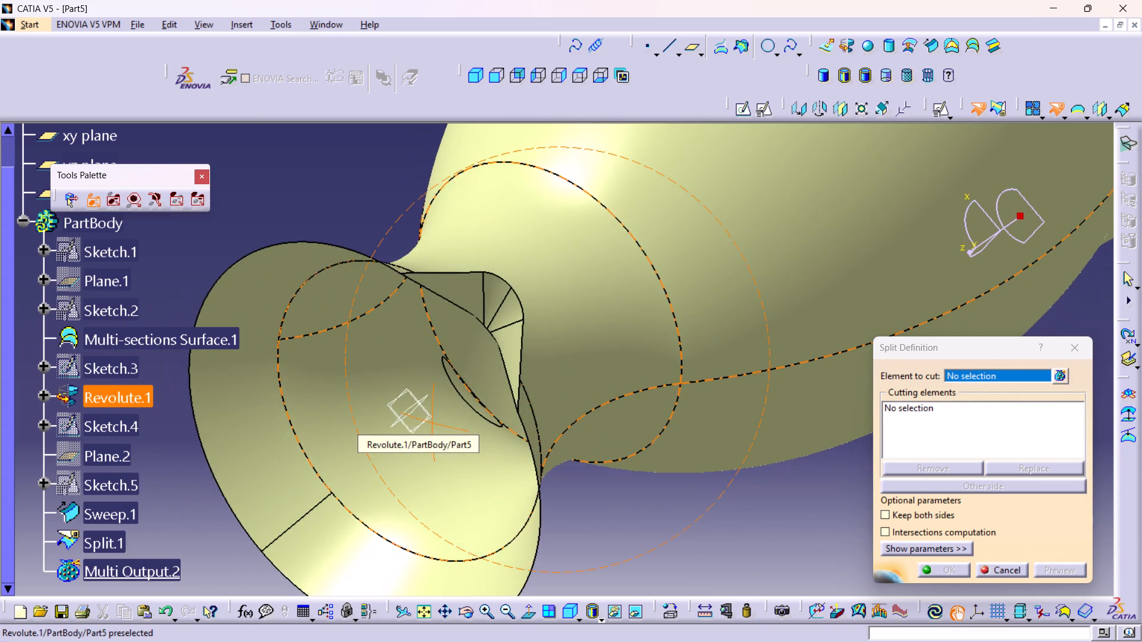
middle_drag(432, 423, 419, 433)
right_drag(432, 423, 419, 433)
middle_drag(415, 443, 512, 262)
right_drag(417, 443, 512, 262)
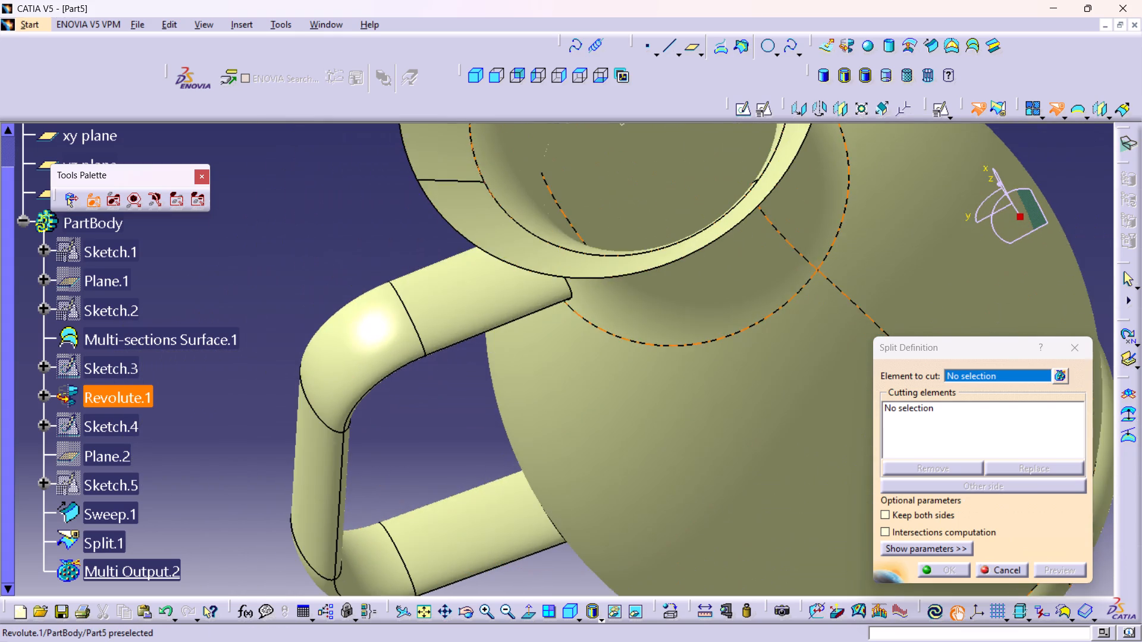
middle_drag(658, 389, 504, 468)
right_drag(664, 390, 504, 468)
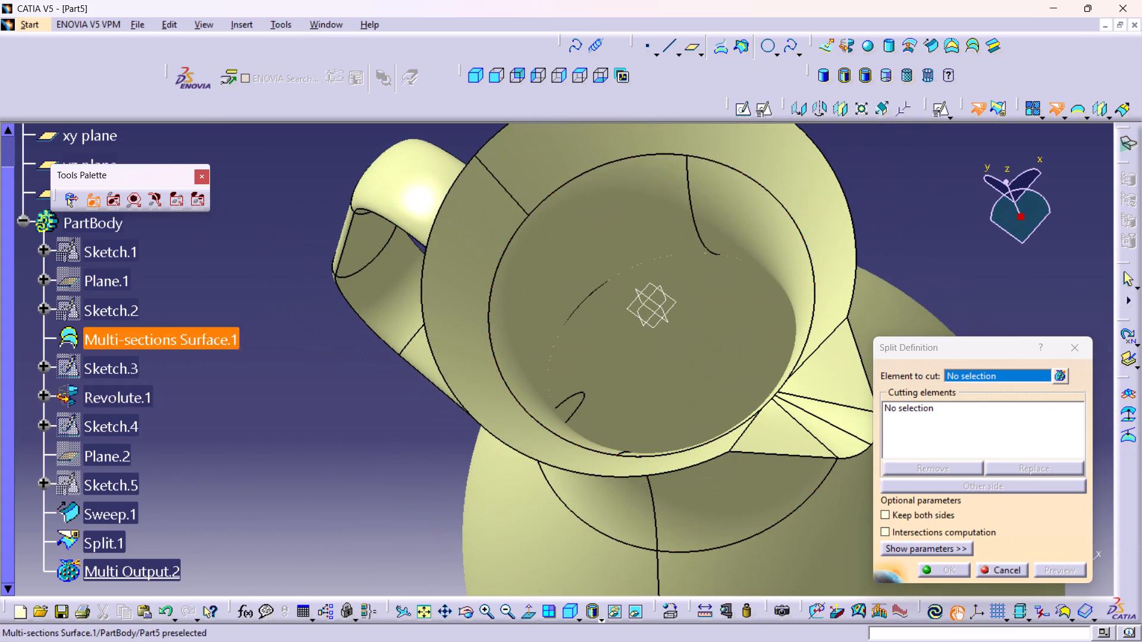
middle_drag(628, 416, 565, 442)
right_drag(628, 416, 565, 442)
middle_drag(602, 411, 623, 429)
right_drag(603, 416, 623, 429)
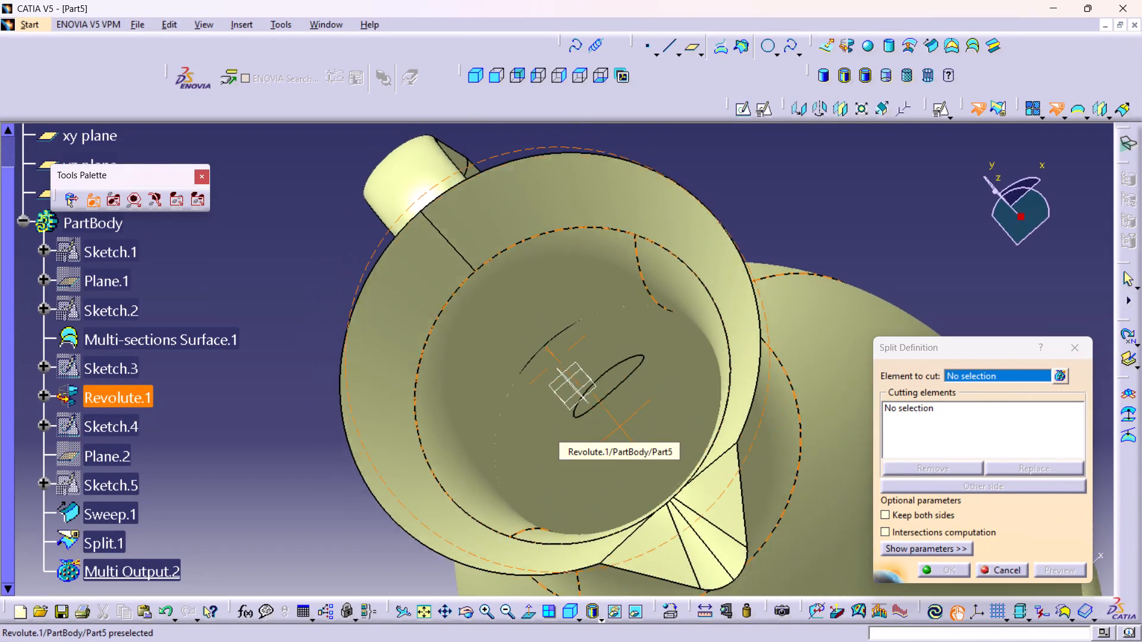
middle_drag(623, 429, 645, 419)
right_drag(623, 429, 645, 419)
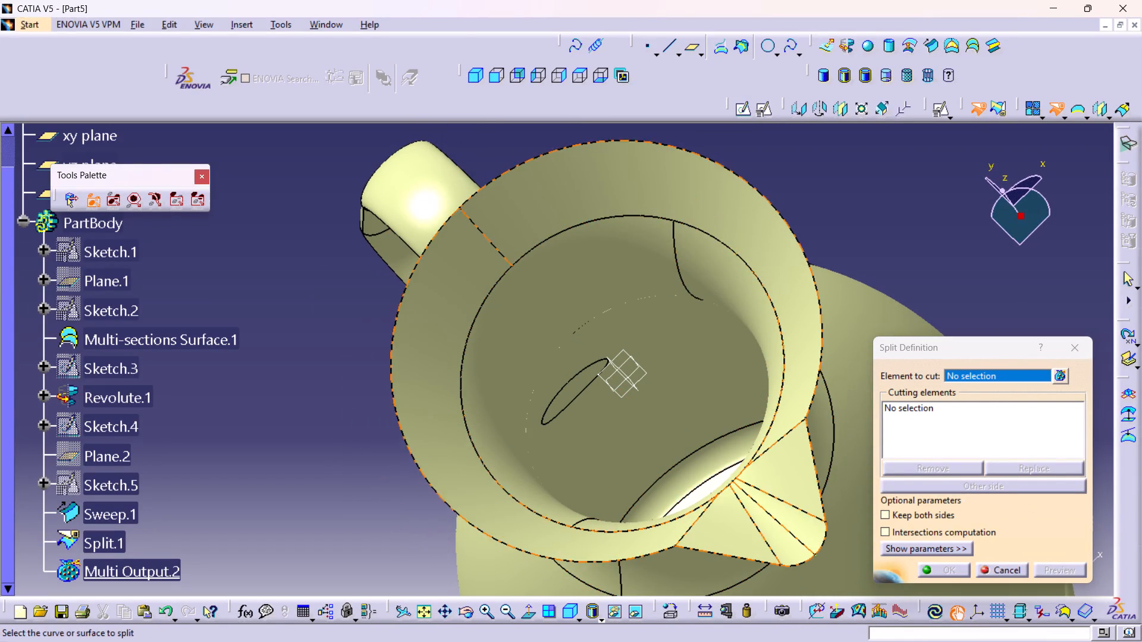
click(569, 391)
click(1079, 353)
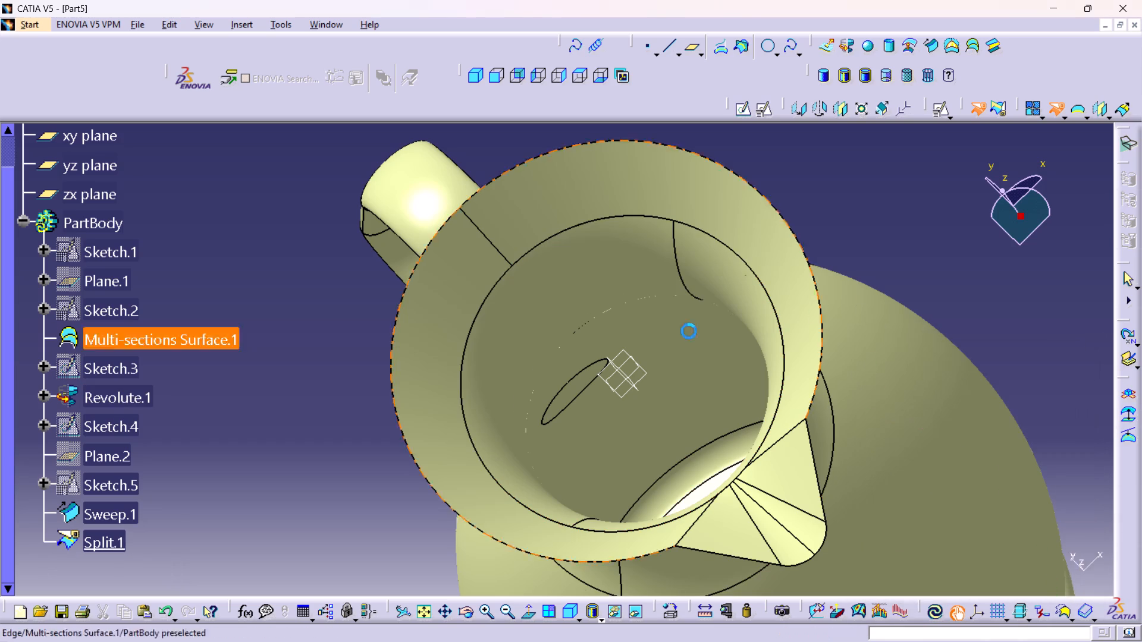
click(243, 439)
middle_drag(517, 449, 623, 358)
right_drag(518, 447, 623, 358)
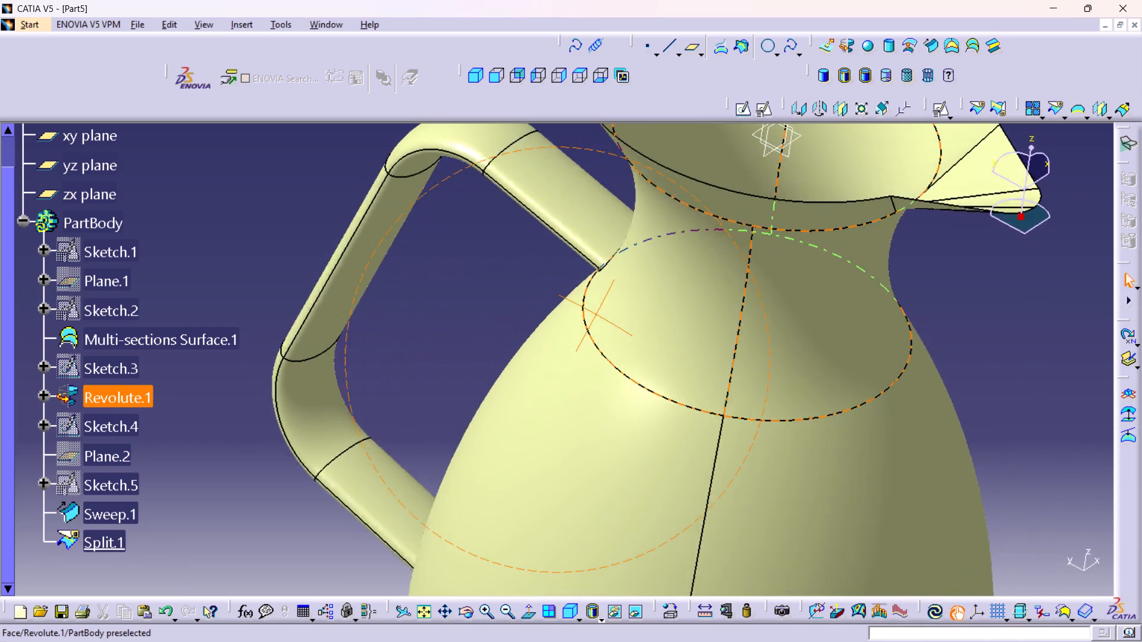
right_drag(623, 358, 635, 381)
middle_drag(623, 358, 635, 381)
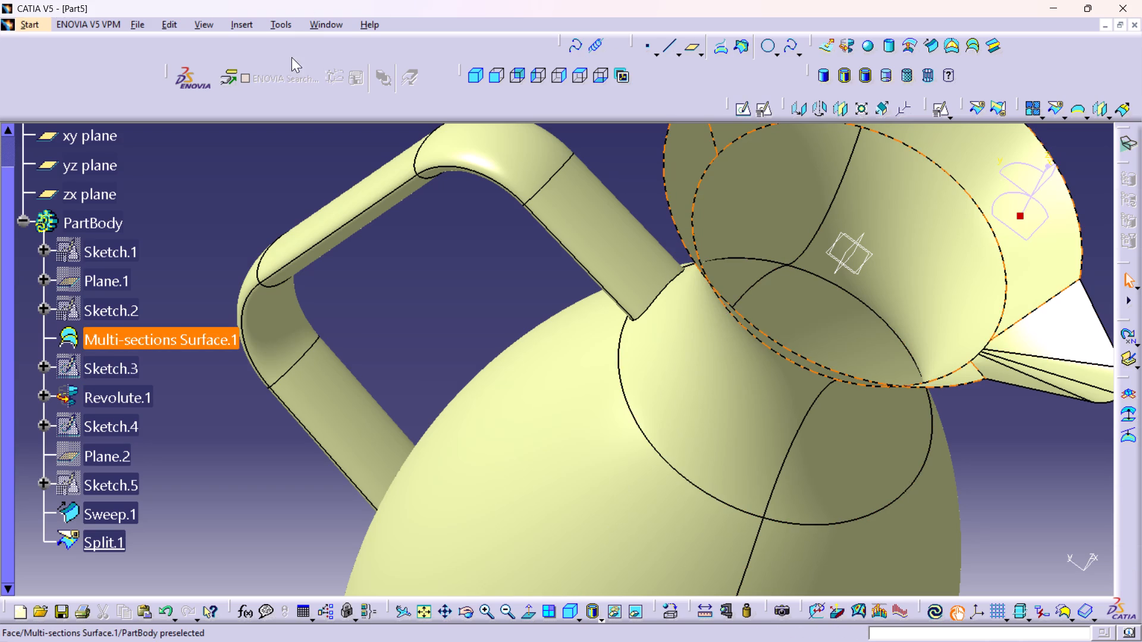
Show the whole jug in isometric view, shaded with edges but without smooth edges.
click(482, 70)
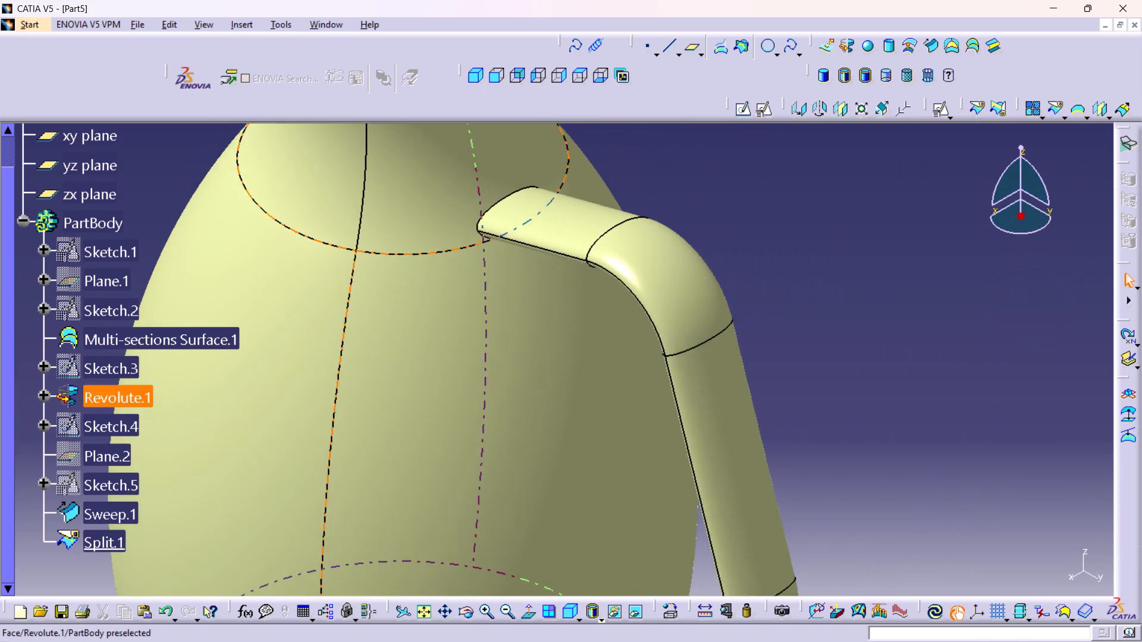
middle_drag(454, 347, 496, 428)
right_click(454, 347)
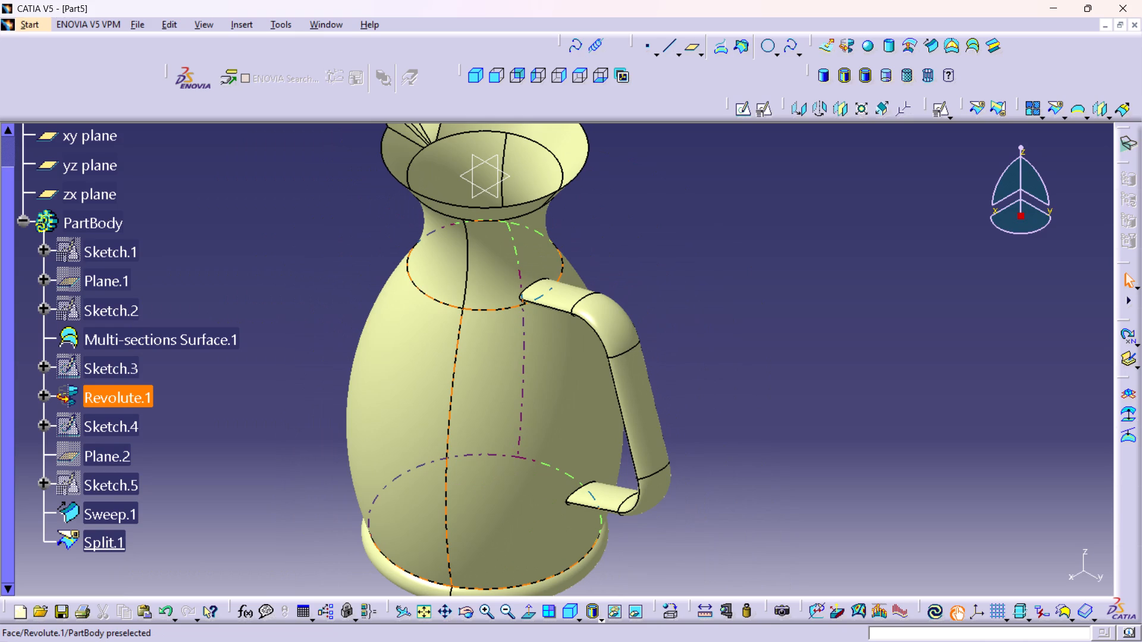
middle_drag(484, 354, 487, 364)
right_click(484, 354)
middle_drag(470, 298, 517, 403)
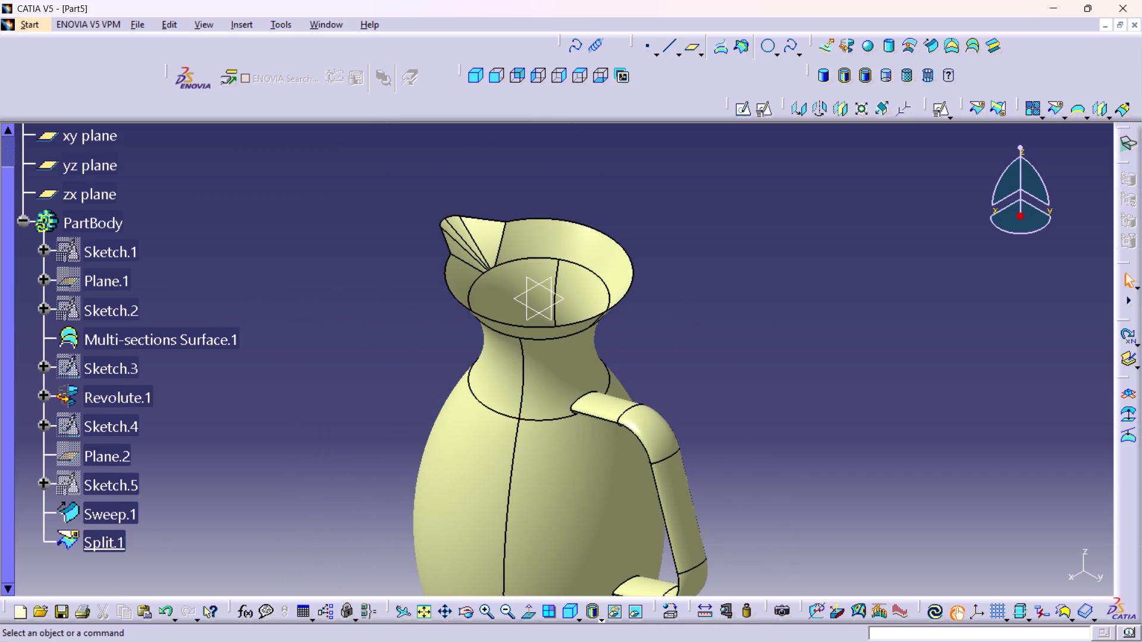
click(825, 77)
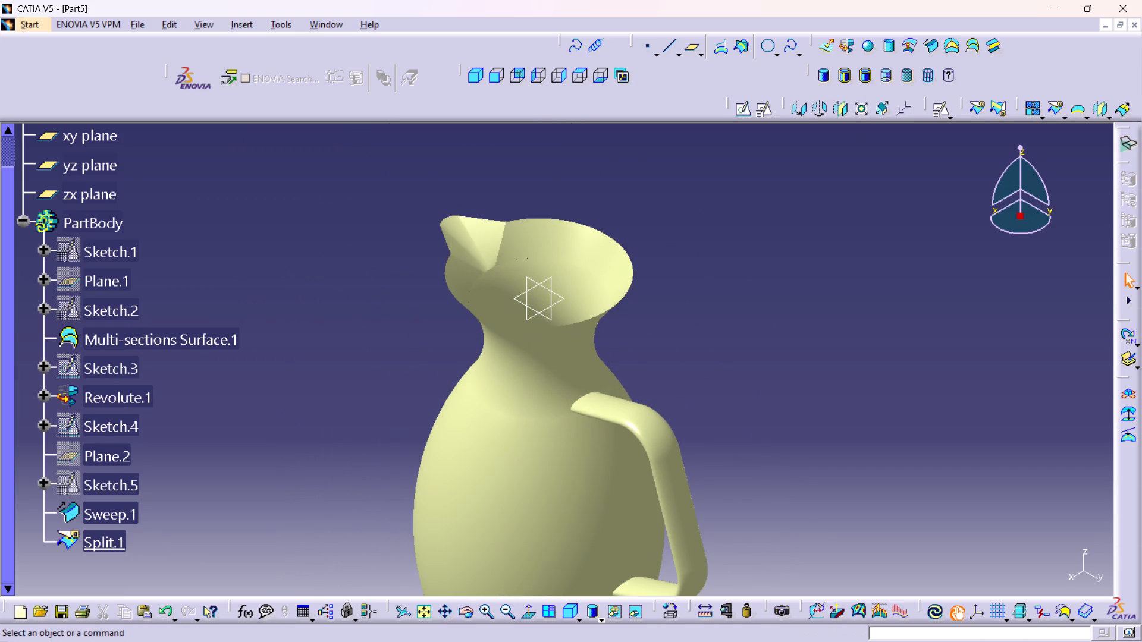
click(846, 75)
click(865, 73)
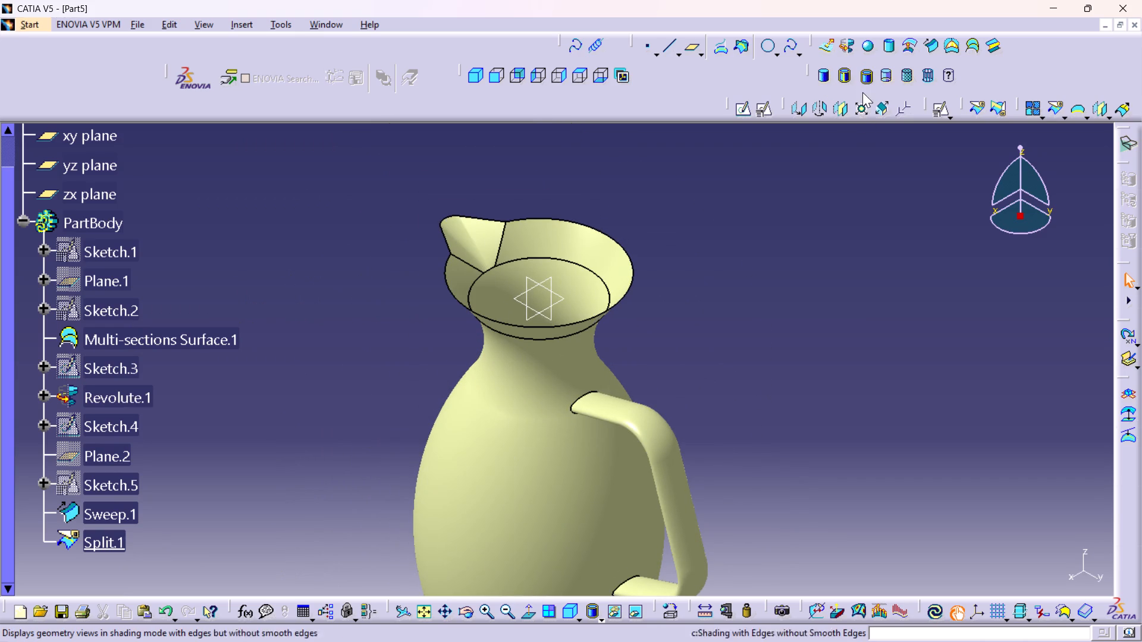
middle_drag(696, 369, 705, 409)
right_click(696, 369)
middle_drag(736, 429, 737, 395)
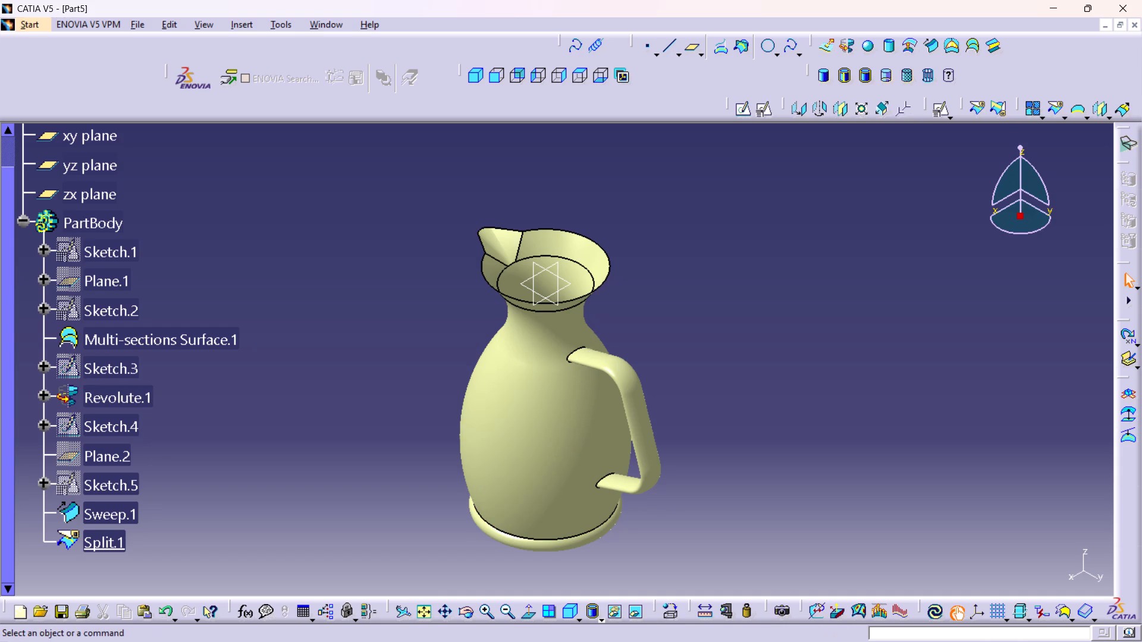
middle_drag(444, 394, 424, 329)
right_click(444, 394)
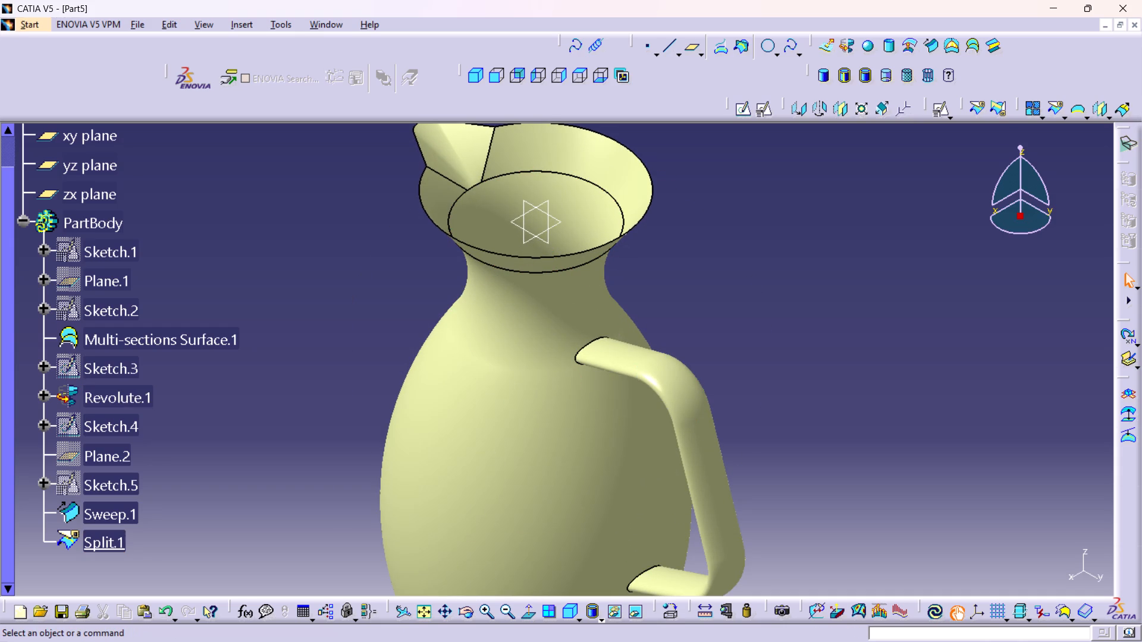
middle_drag(832, 372, 840, 398)
right_click(832, 372)
middle_click(840, 398)
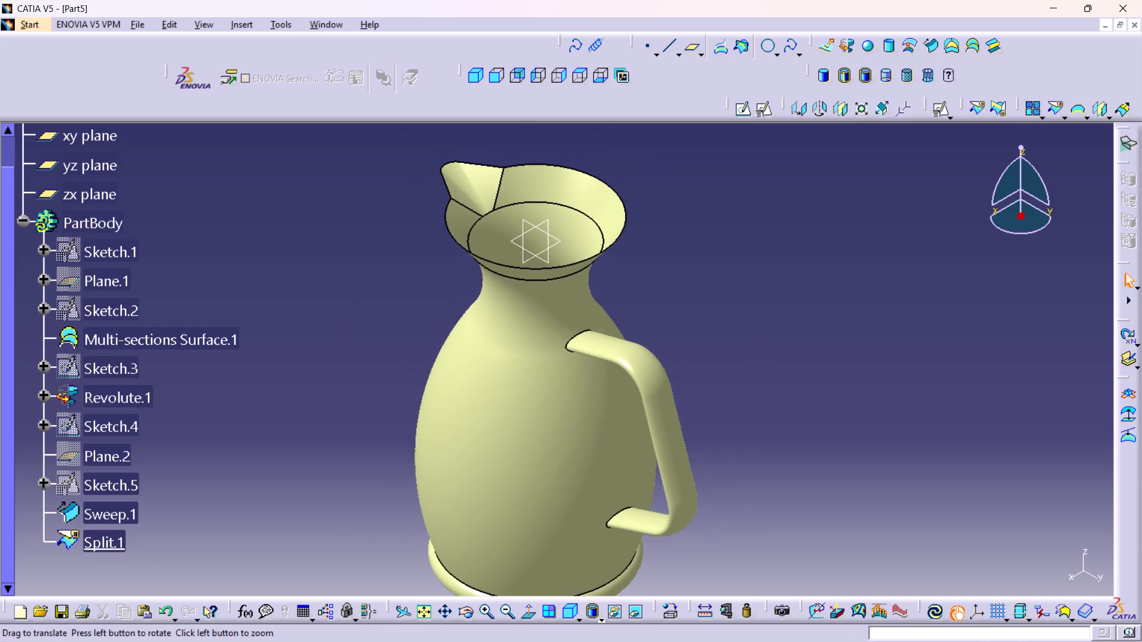
right_click(834, 387)
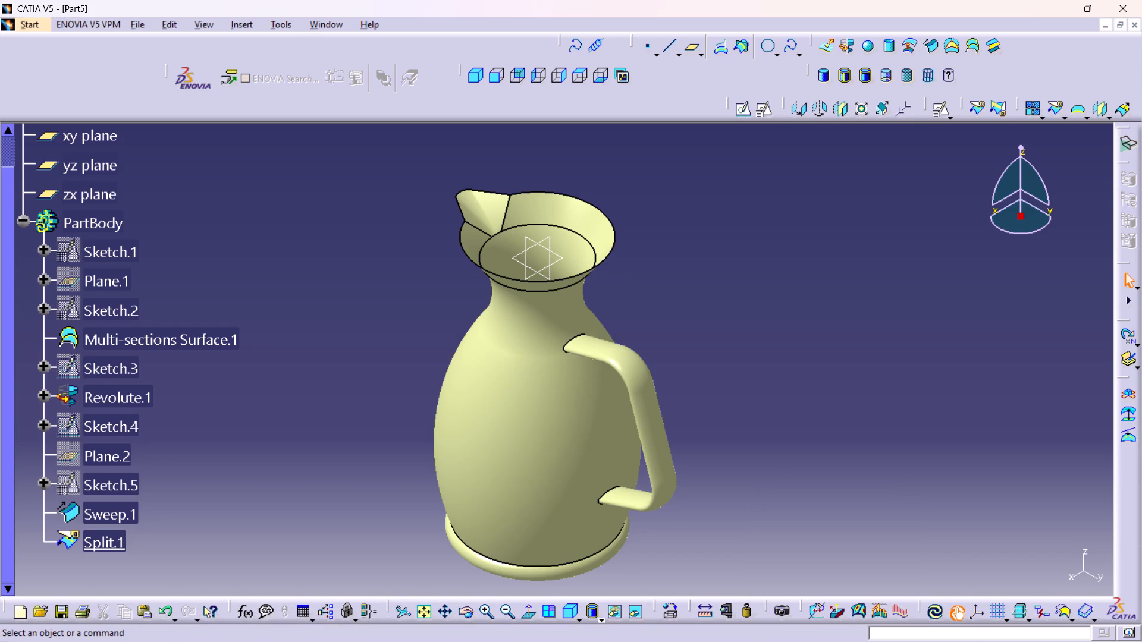
Save the part as 8 in CATPart format in the sheetmetal folder.
key(ctrl+s)
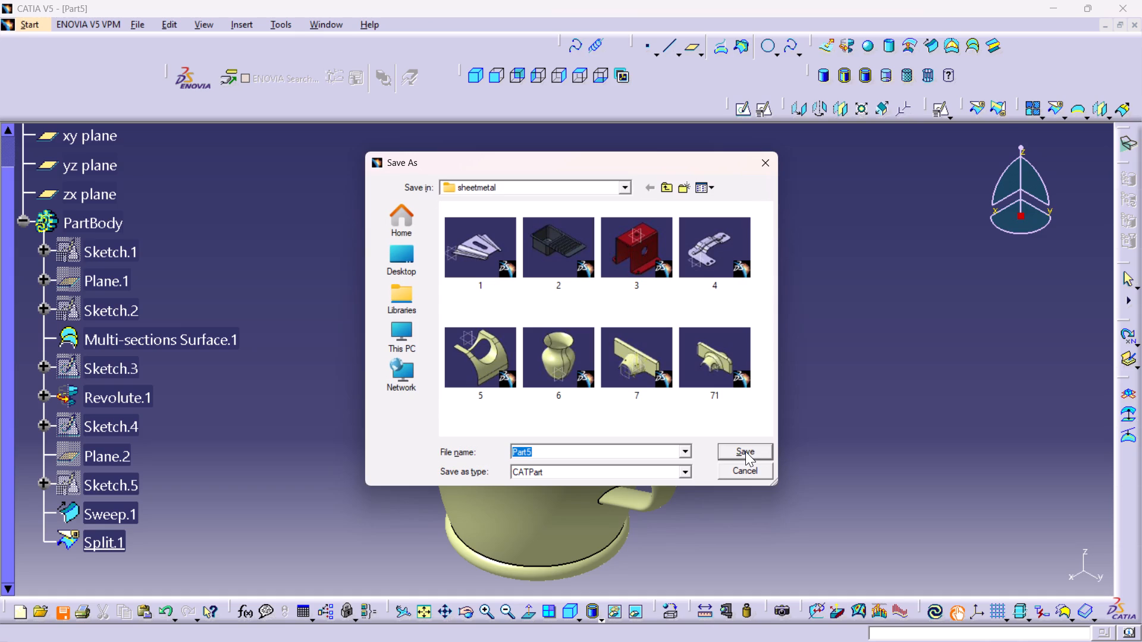
key(8)
key(Return)
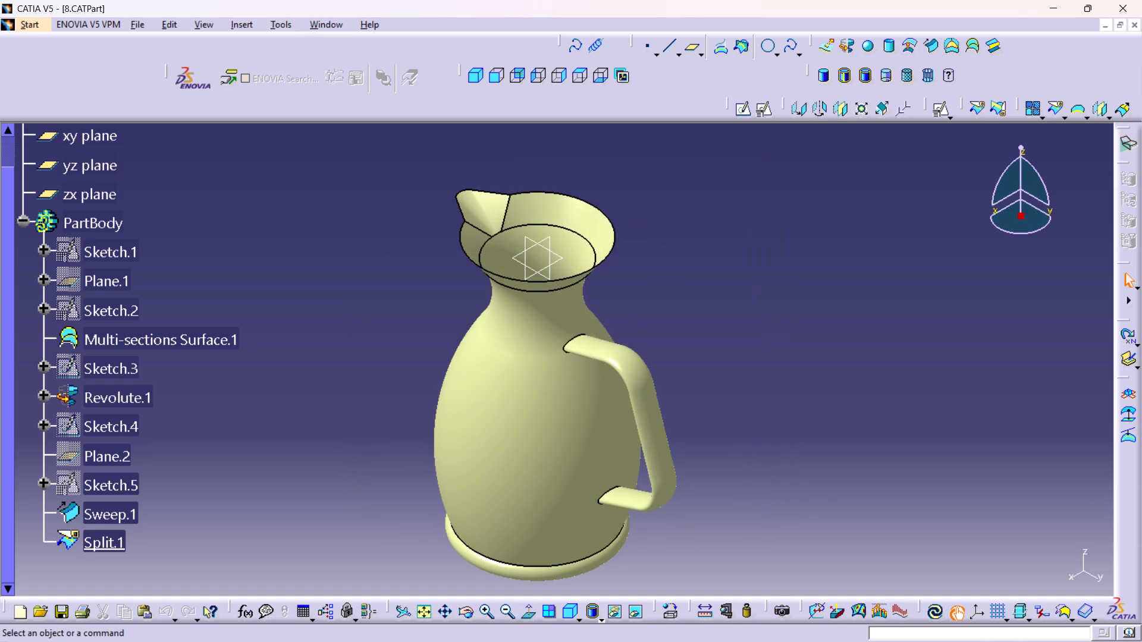
Print the jug view to a PDF named 8 in the sheetmetal folder, fitted to the page.
key(ctrl+p)
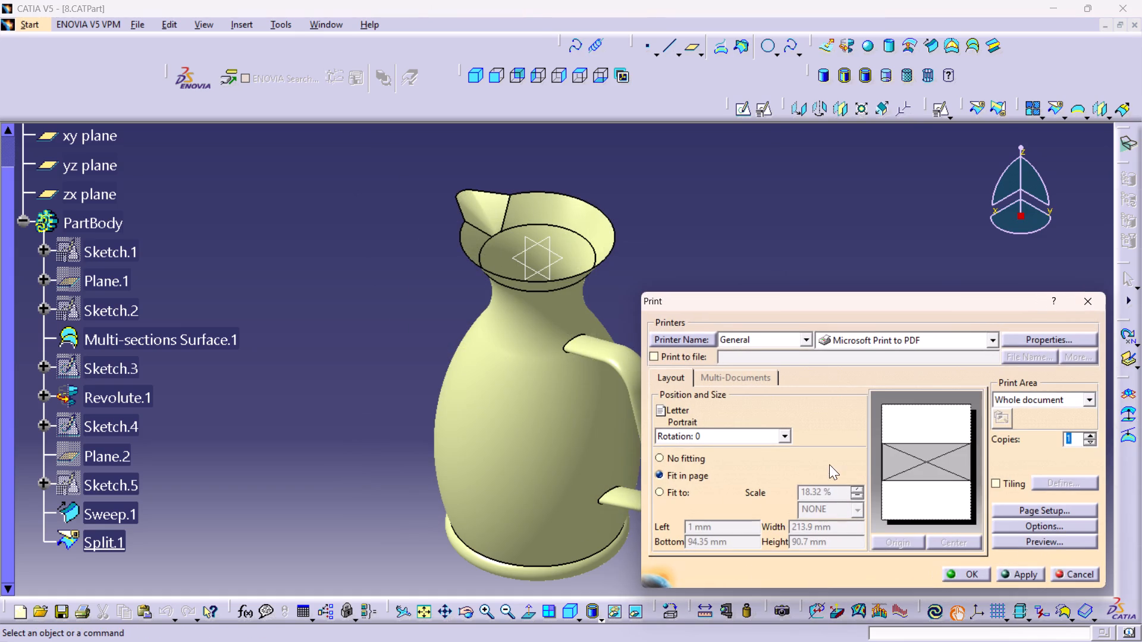
click(954, 575)
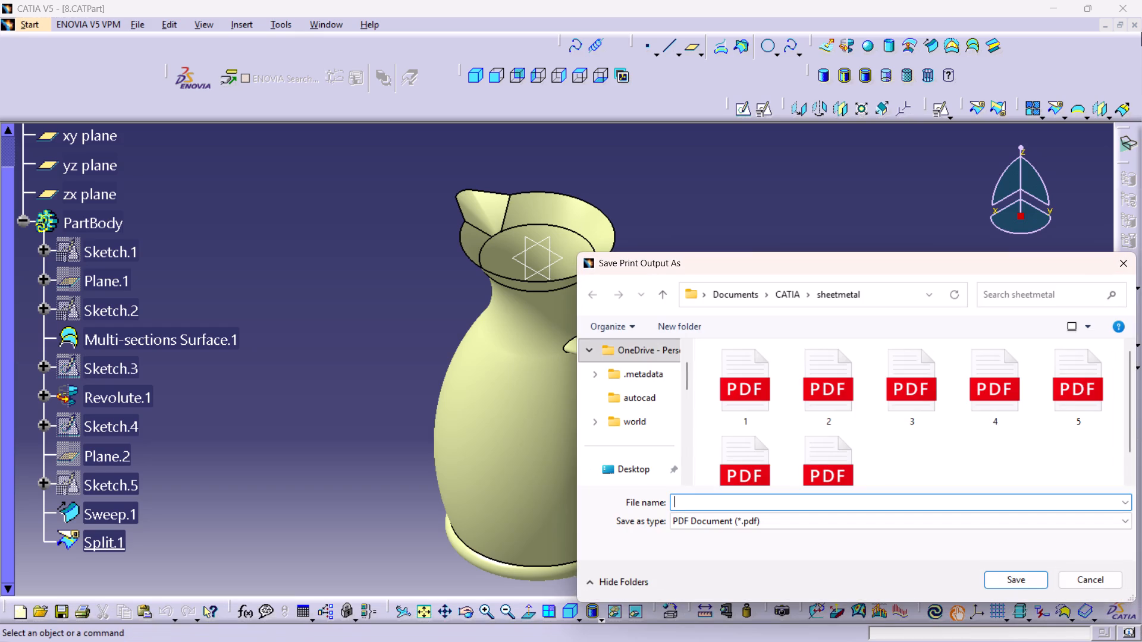
key(8)
key(Return)
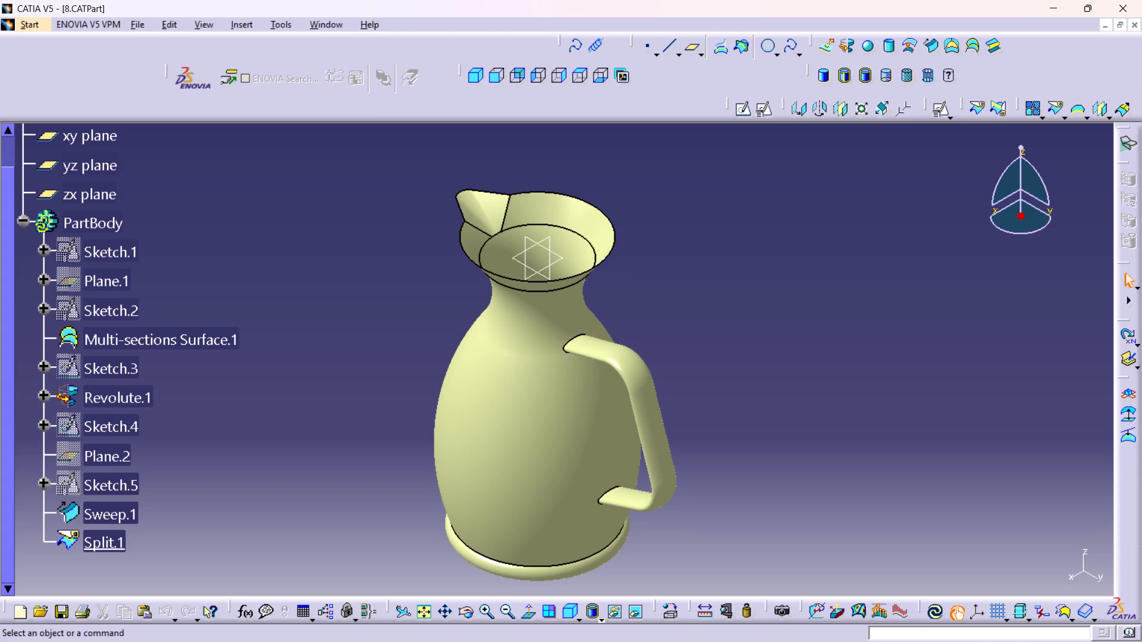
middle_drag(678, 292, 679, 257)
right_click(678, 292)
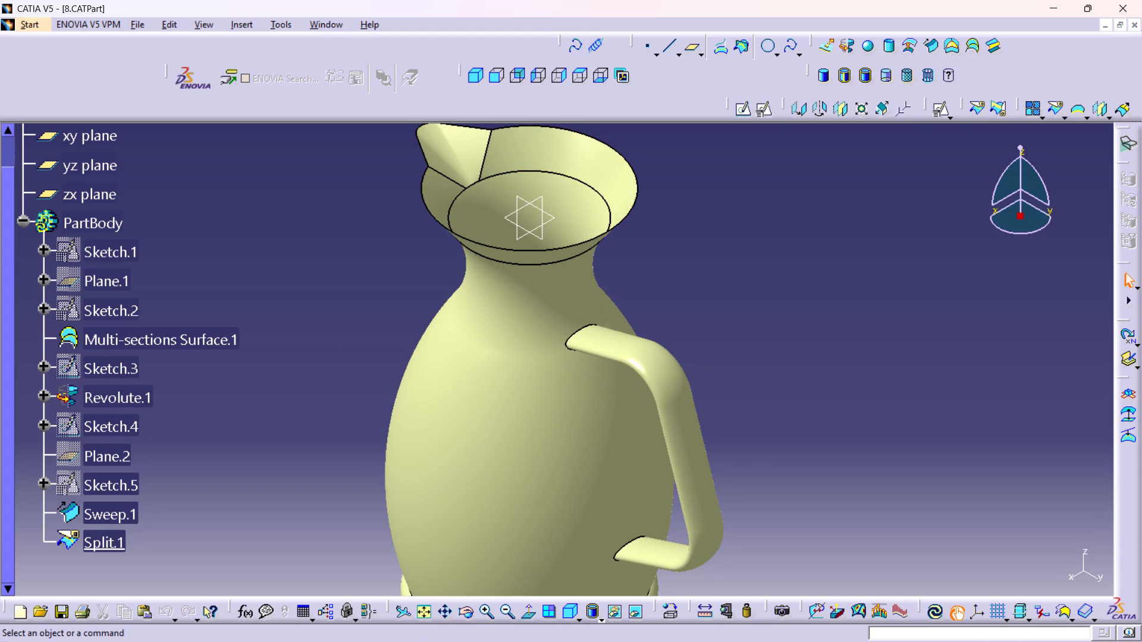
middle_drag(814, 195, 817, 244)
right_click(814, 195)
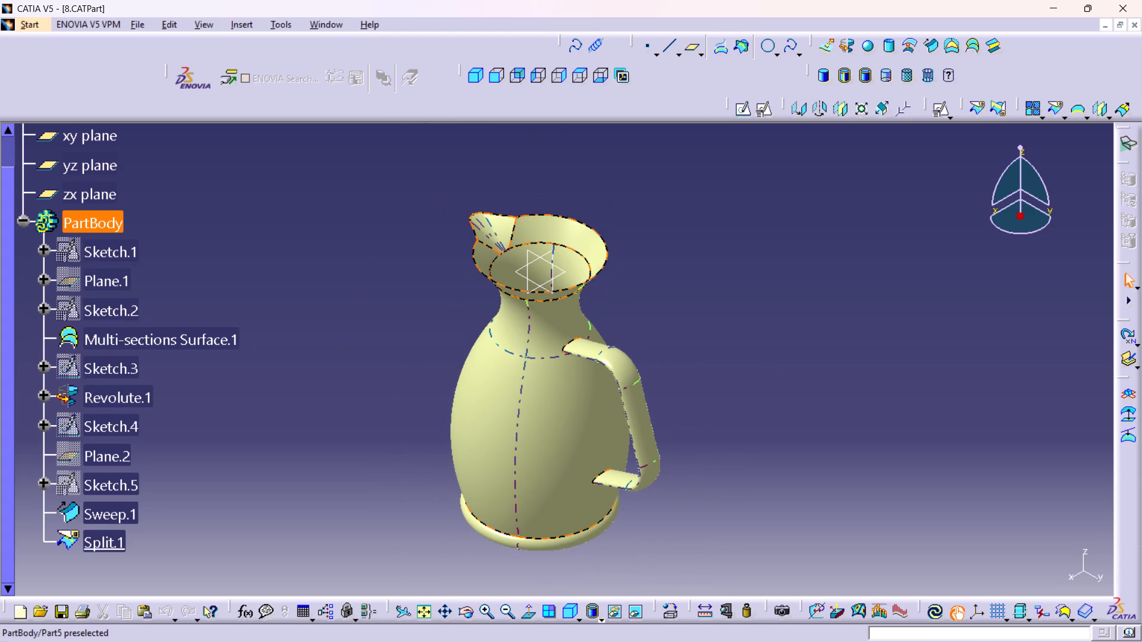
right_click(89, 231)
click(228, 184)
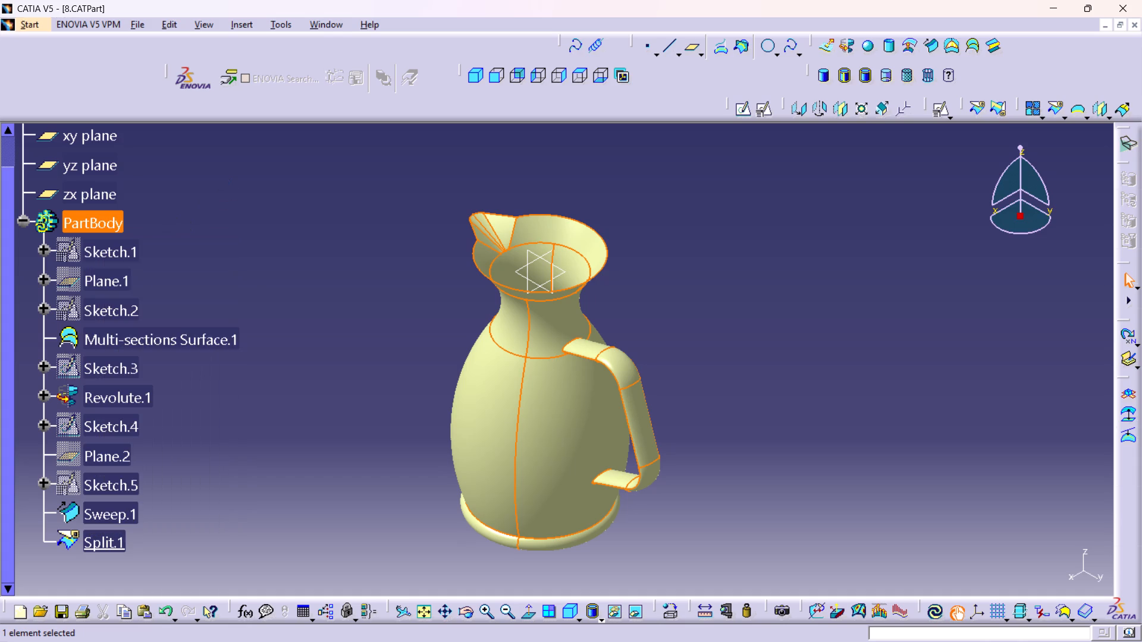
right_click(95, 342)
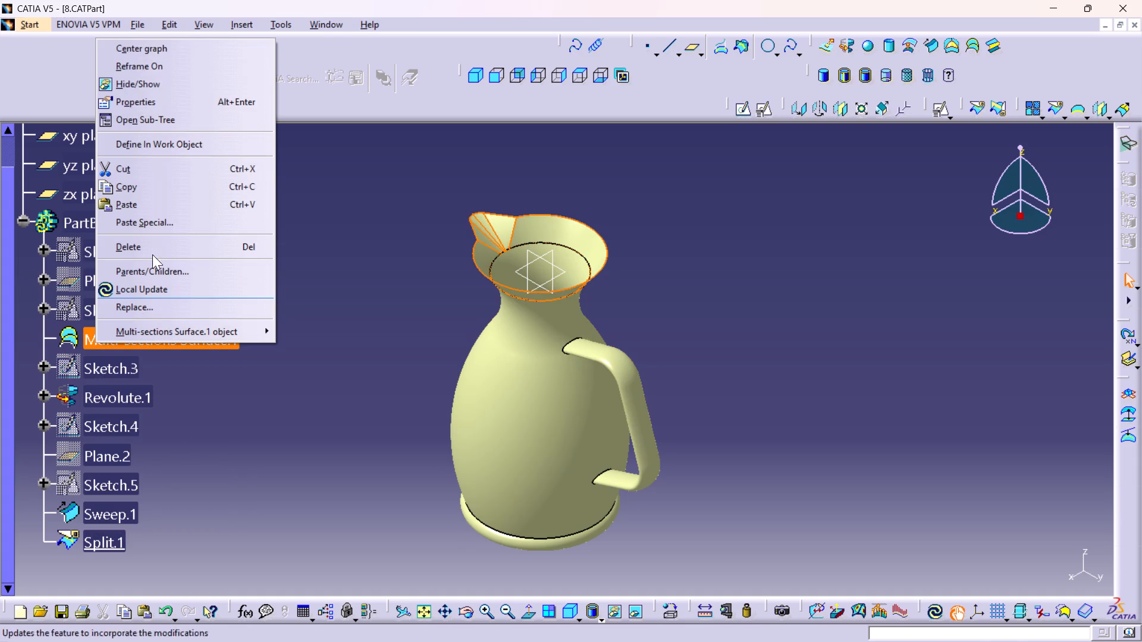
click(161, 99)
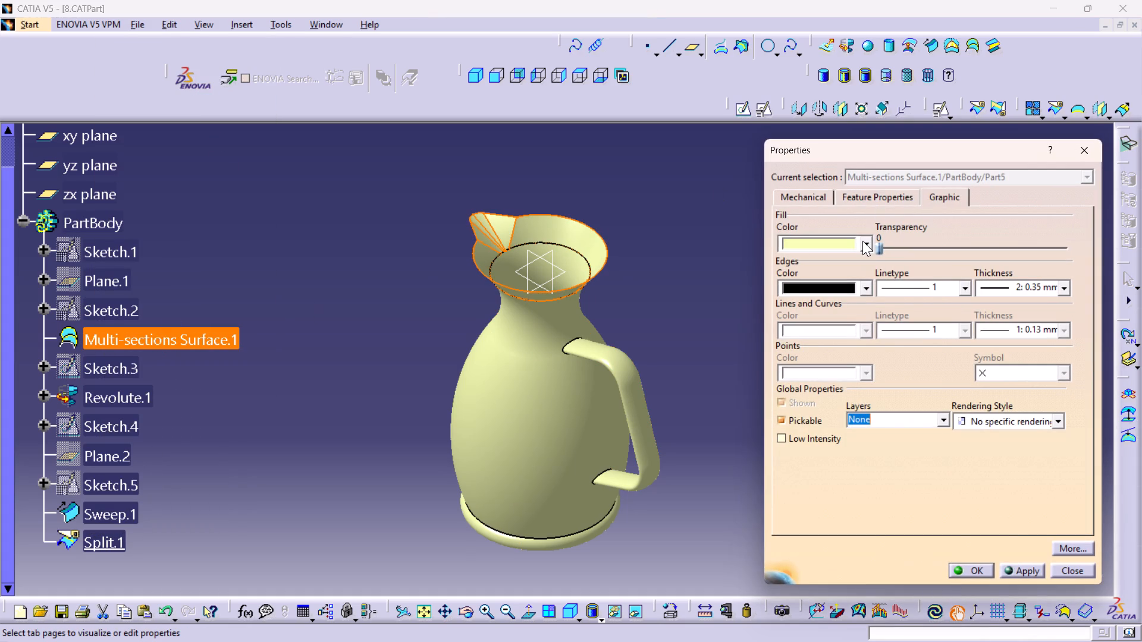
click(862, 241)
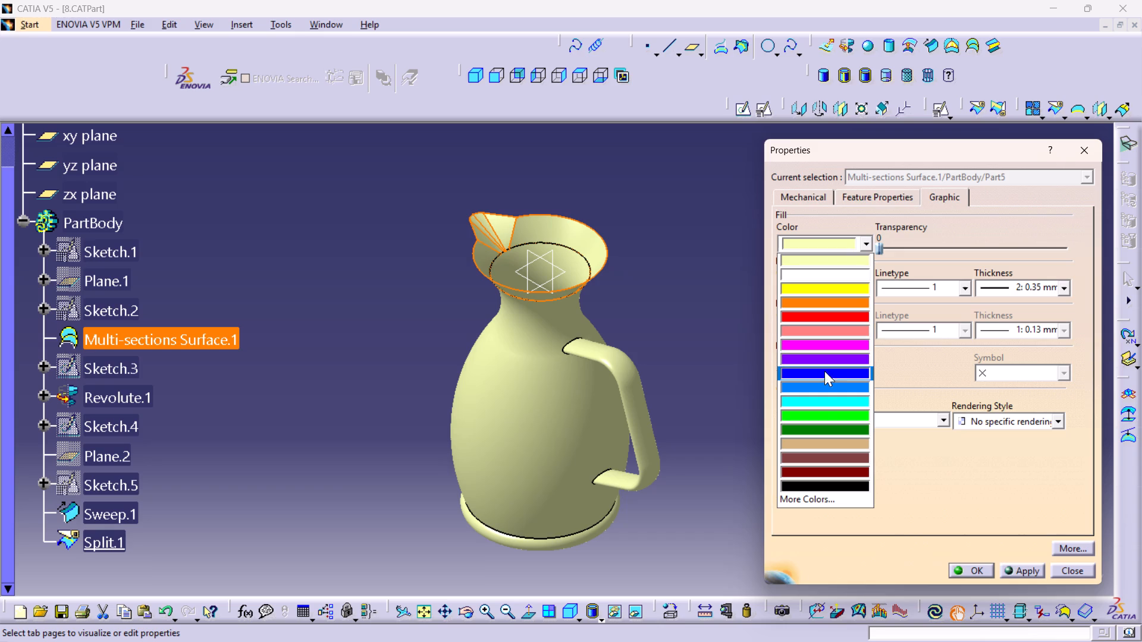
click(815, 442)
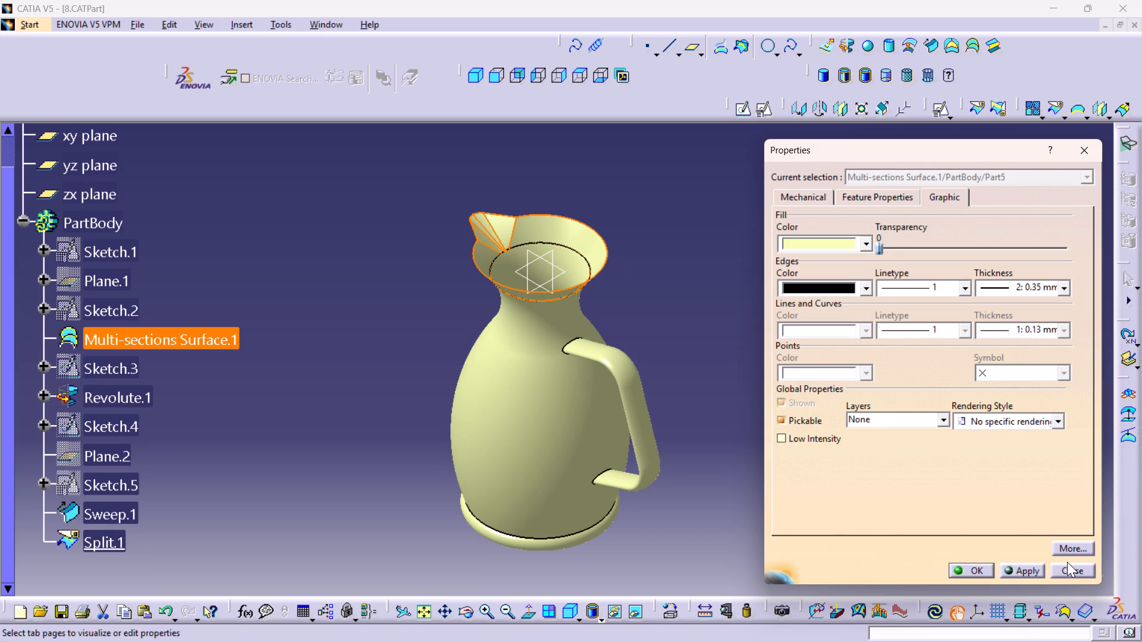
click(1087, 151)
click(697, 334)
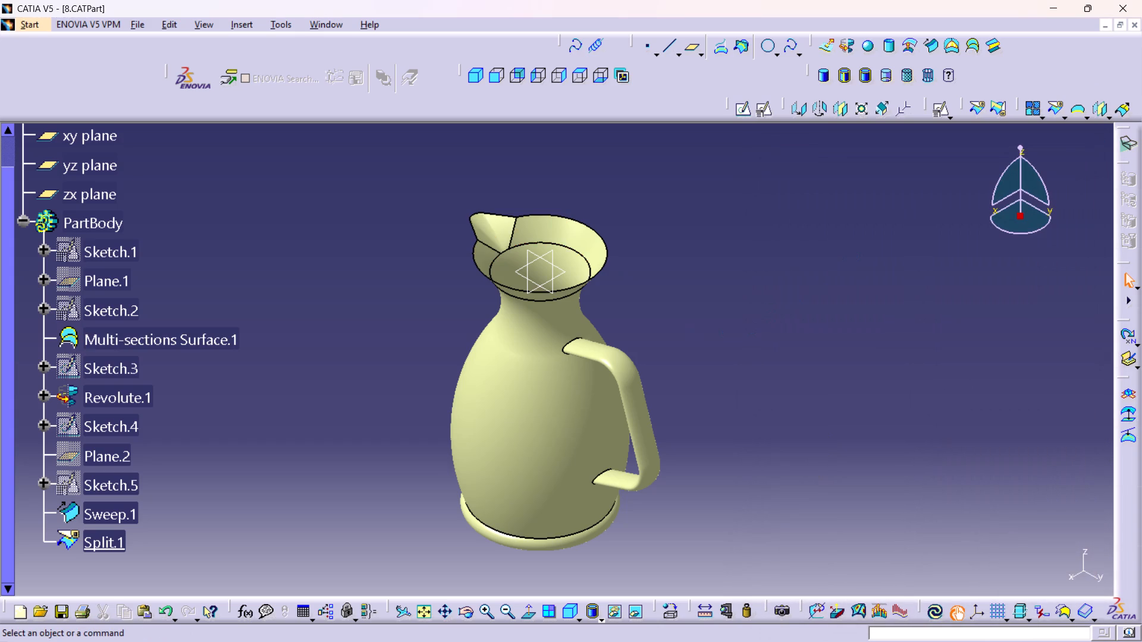
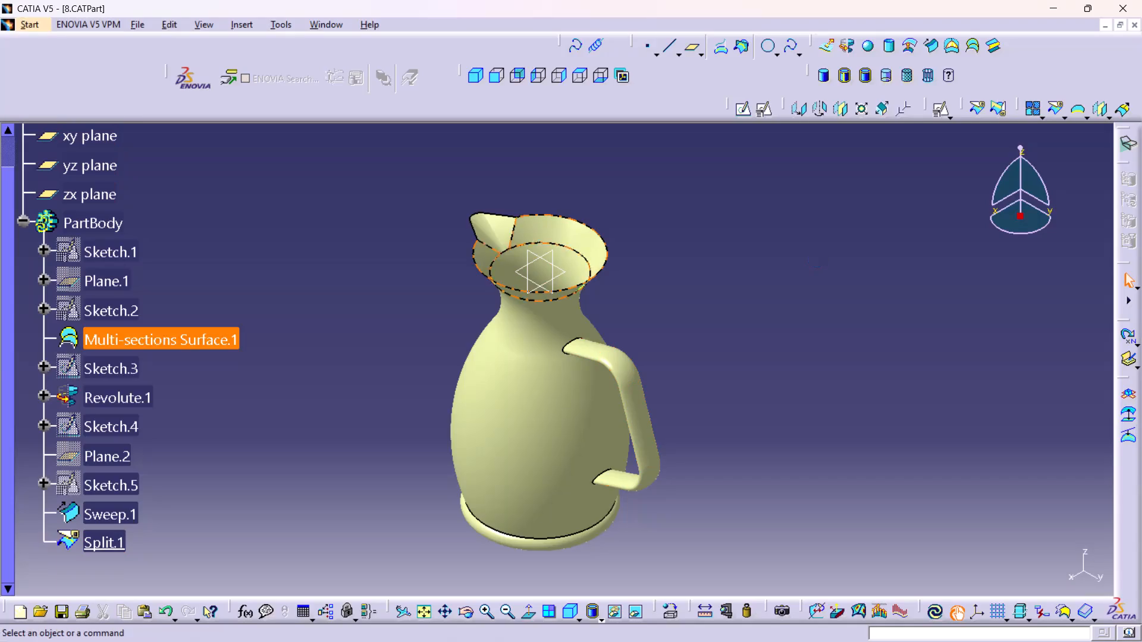
Examine the spouted rim and its junction with the jug's neck up close, and return to the isometric view.
scroll(512, 328, up, 1)
middle_drag(512, 328, 502, 308)
right_click(512, 328)
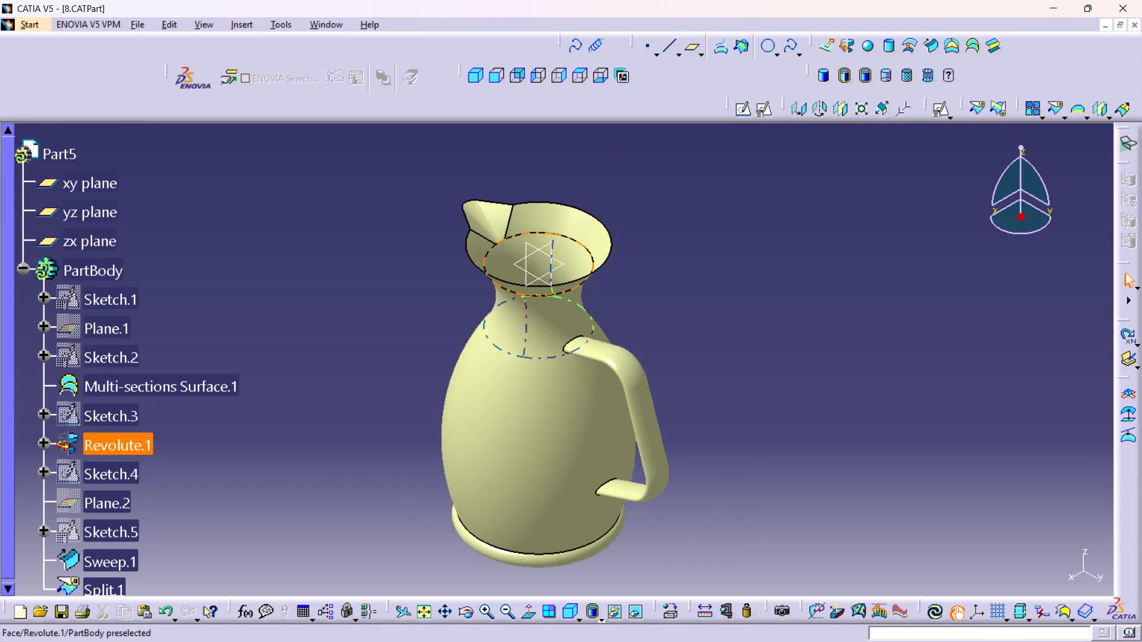
middle_drag(502, 308, 484, 250)
middle_drag(583, 278, 575, 372)
right_drag(583, 278, 575, 372)
middle_drag(478, 252, 541, 210)
right_drag(478, 252, 541, 210)
middle_drag(553, 196, 548, 150)
right_click(553, 196)
middle_drag(618, 221, 619, 399)
middle_drag(629, 313, 601, 222)
right_click(629, 313)
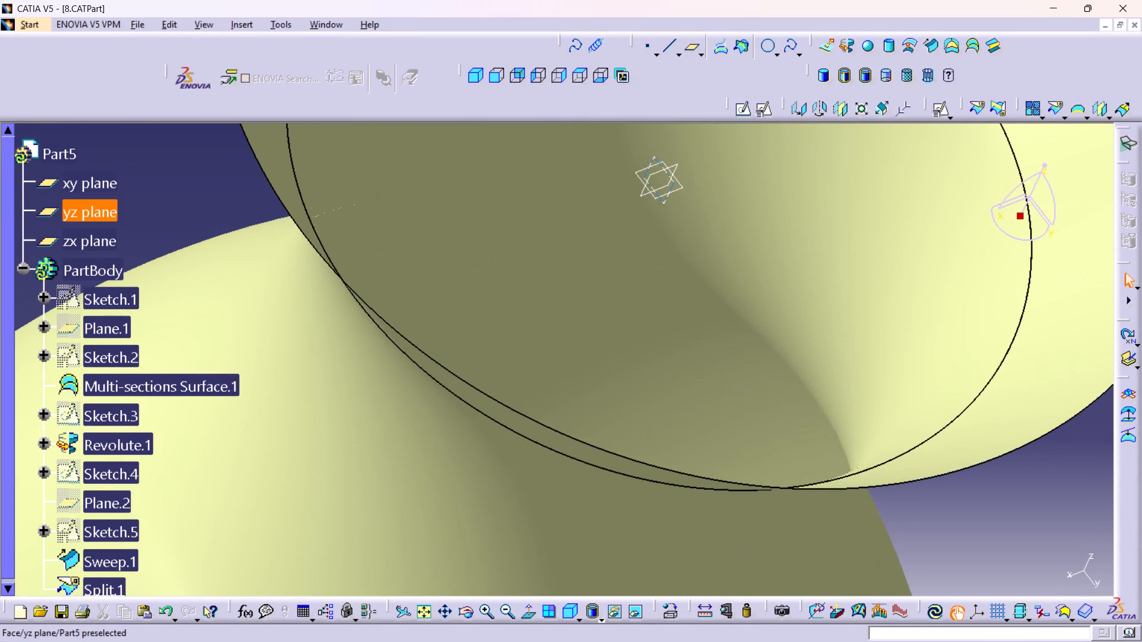
click(476, 81)
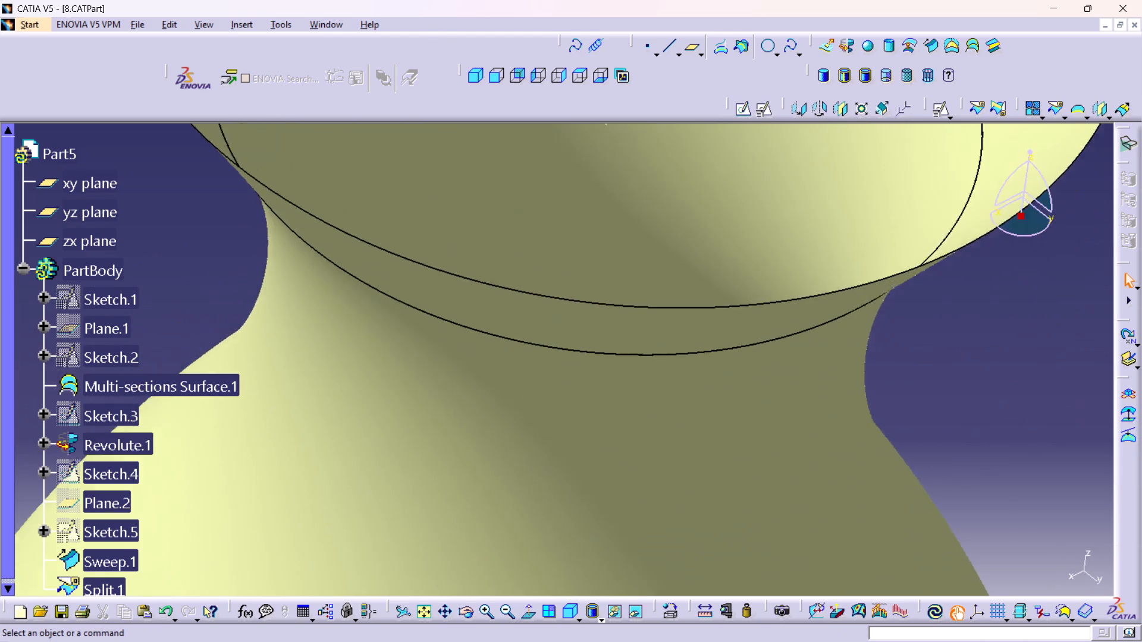
Examine the handle's upper bend and its joint with the body, return the whole jug to isometric view, and review the feature tree's end.
middle_drag(658, 410, 487, 124)
scroll(487, 124, up, 1)
middle_drag(624, 329, 609, 110)
middle_drag(975, 427, 977, 425)
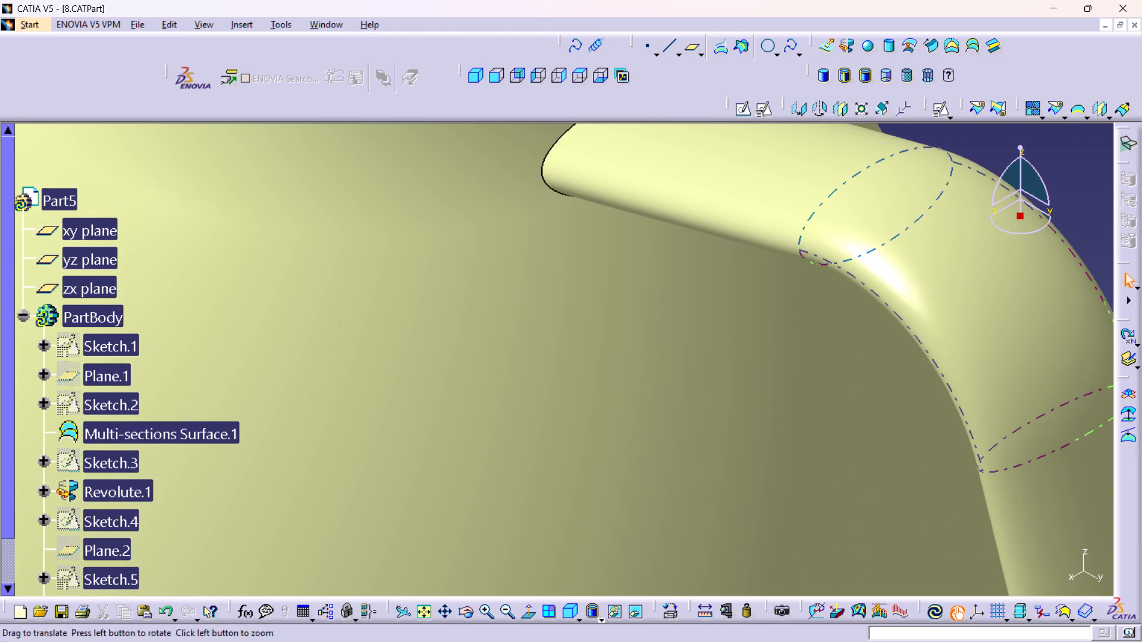
middle_drag(977, 425, 877, 507)
right_click(859, 335)
middle_drag(541, 409, 550, 444)
right_click(541, 409)
middle_drag(479, 298, 508, 342)
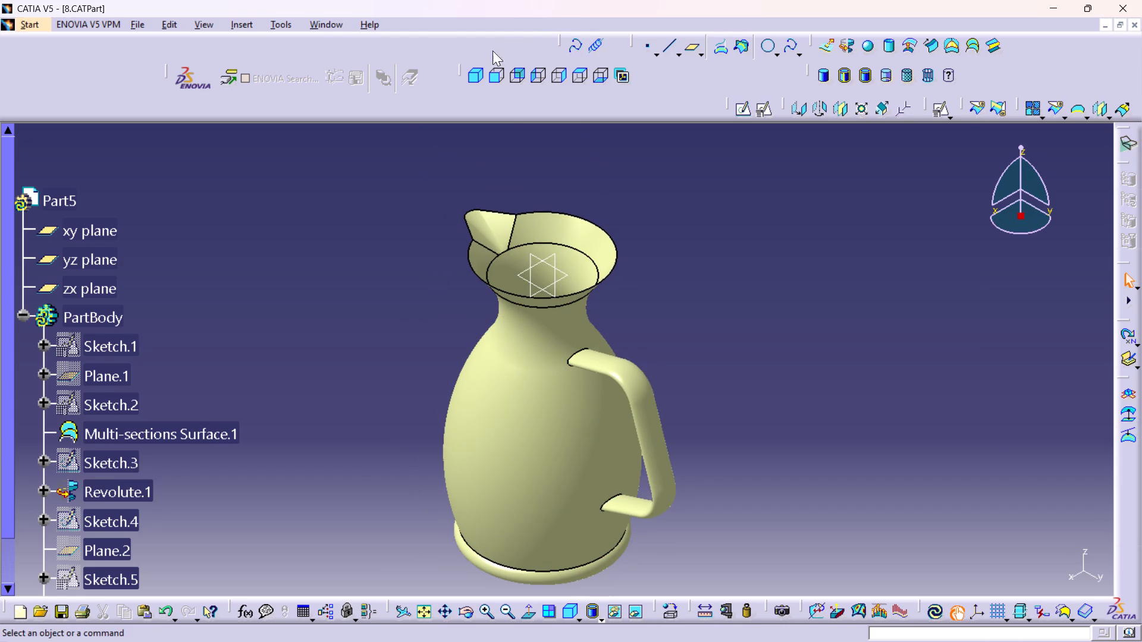
click(468, 74)
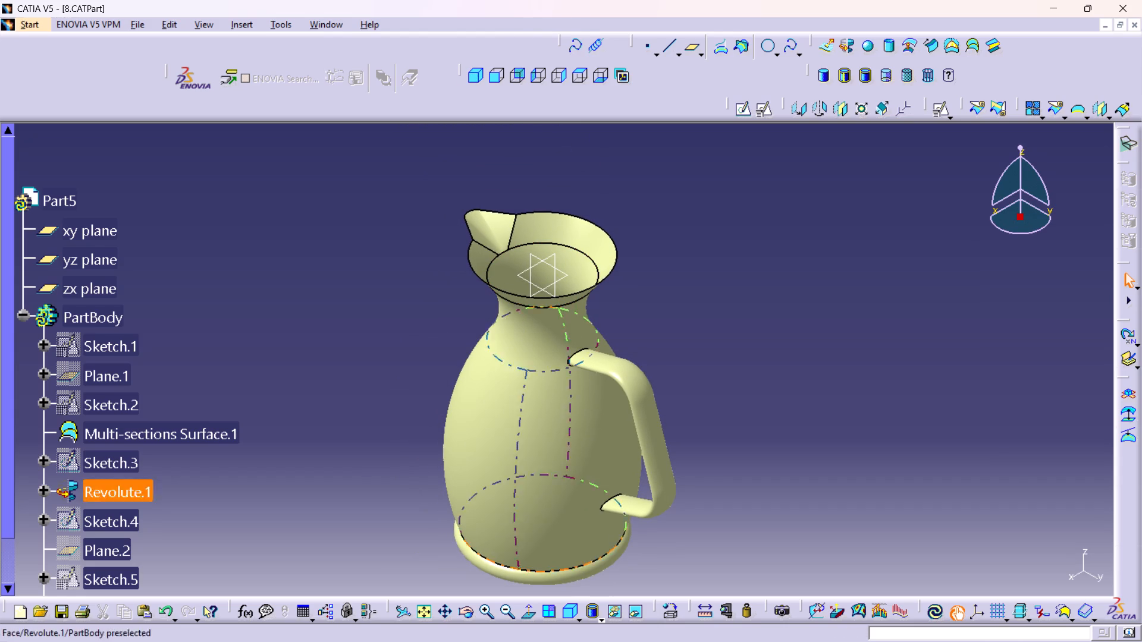
scroll(79, 309, down, 4)
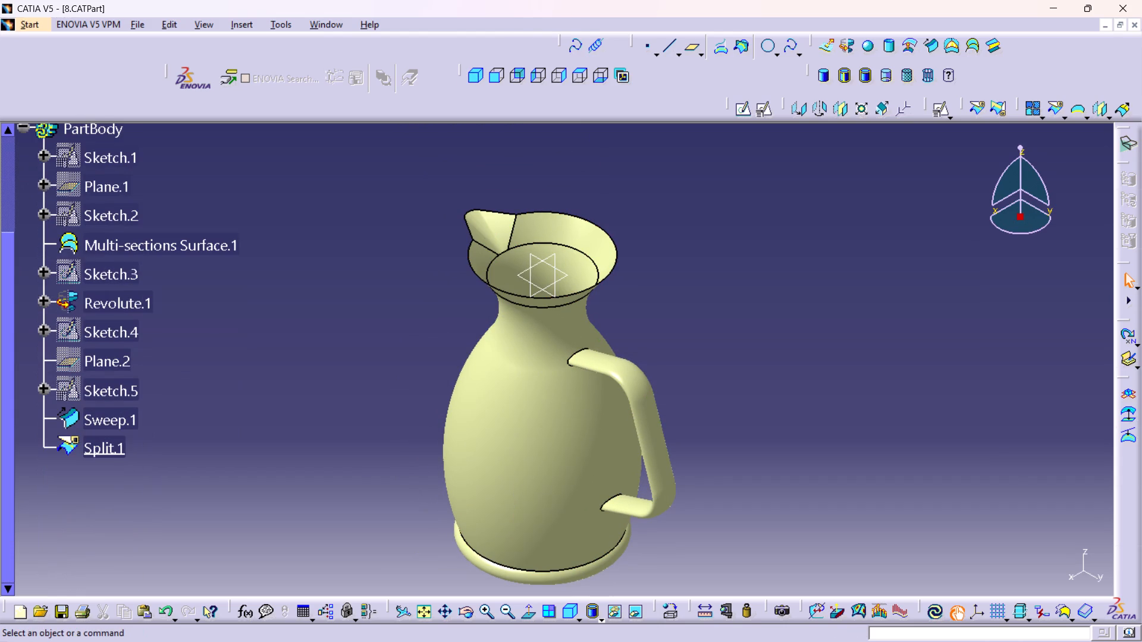